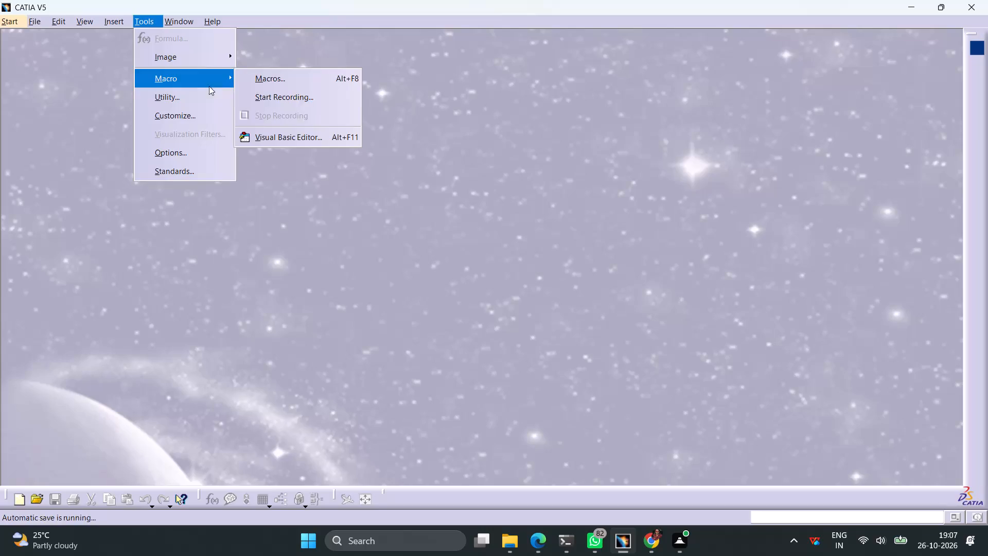
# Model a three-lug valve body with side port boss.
# Start recording a new macro in the current Temp folder library, choosing its scripting language.
pyautogui.click(265, 99)
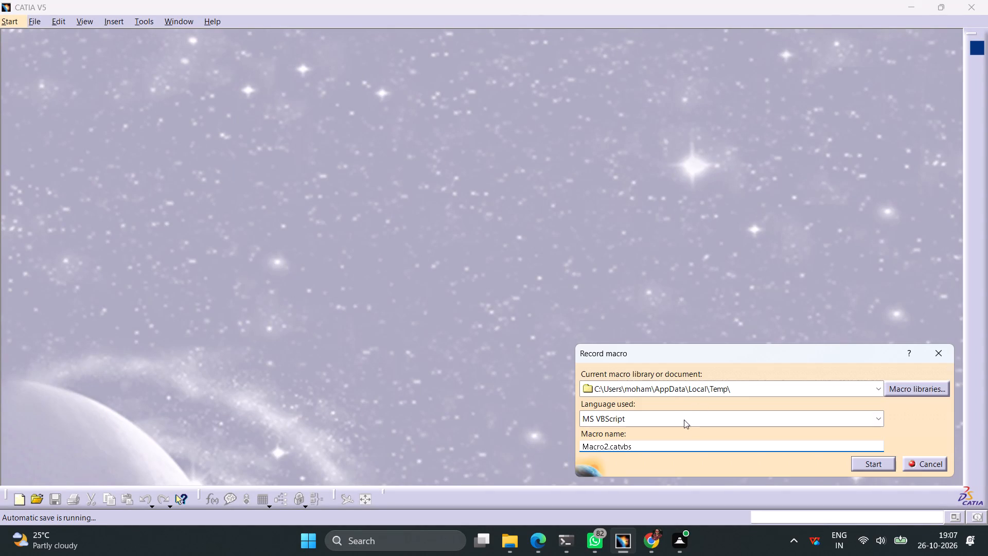
pyautogui.click(684, 420)
pyautogui.click(616, 431)
pyautogui.click(869, 461)
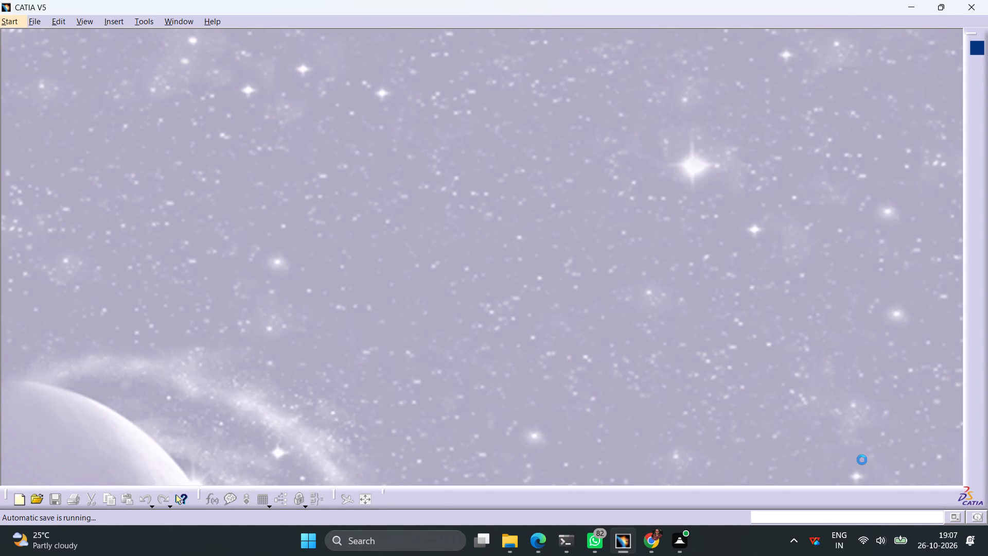
# Create a new part in the Part Design workbench of Mechanical Design.
pyautogui.click(17, 24)
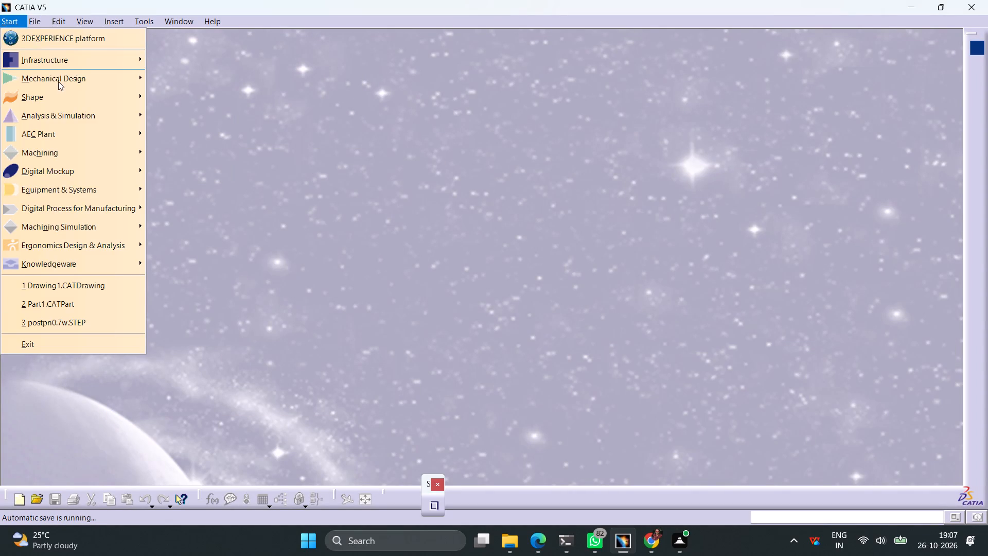
pyautogui.click(58, 84)
pyautogui.click(182, 81)
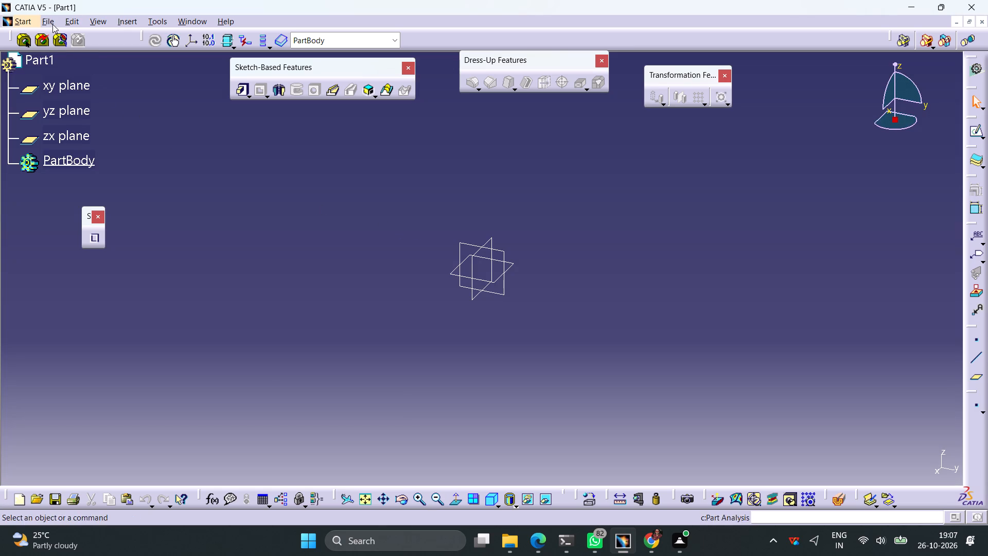
# Sketch a circle of about 83 mm diameter on the xy plane, centred at the origin.
pyautogui.click(508, 268)
pyautogui.click(974, 129)
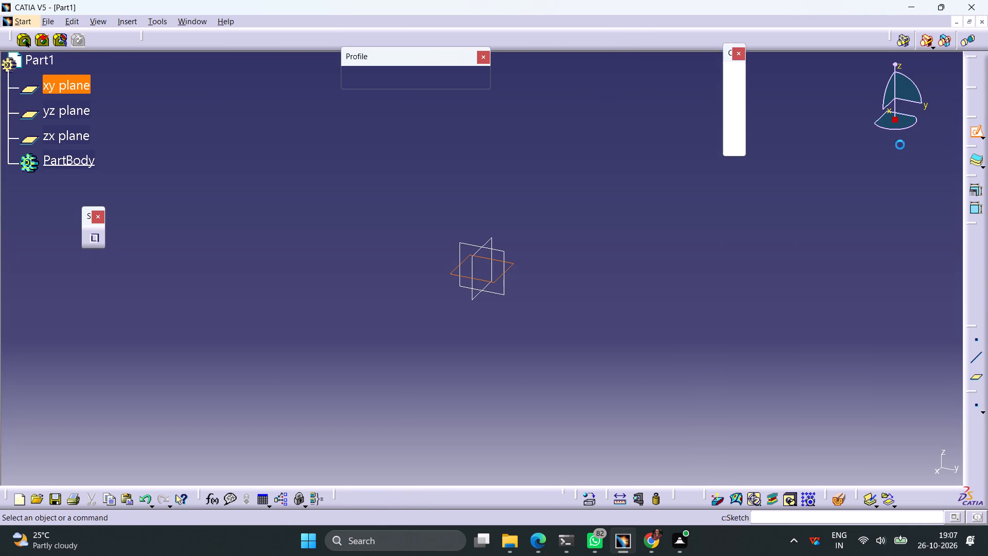
pyautogui.click(389, 79)
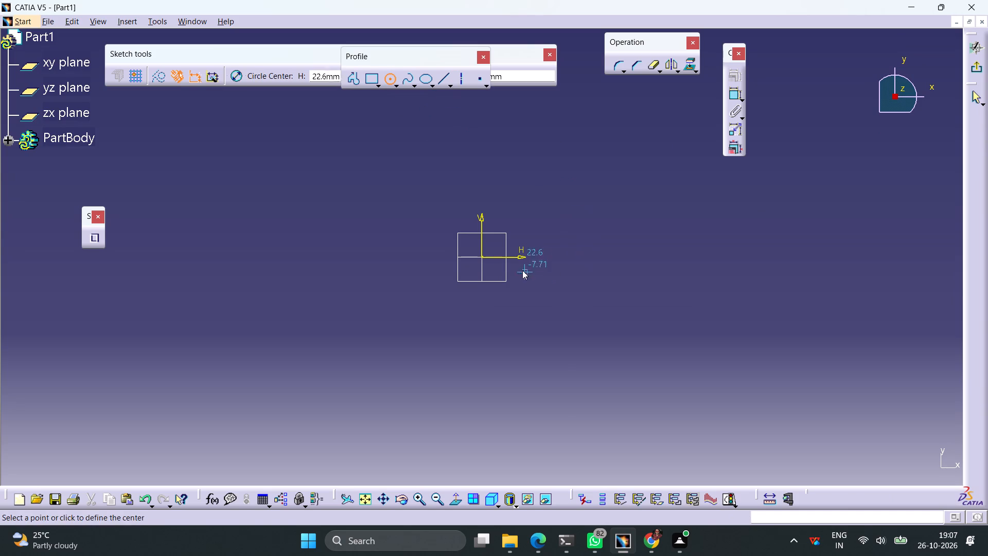
pyautogui.click(480, 256)
pyautogui.click(544, 210)
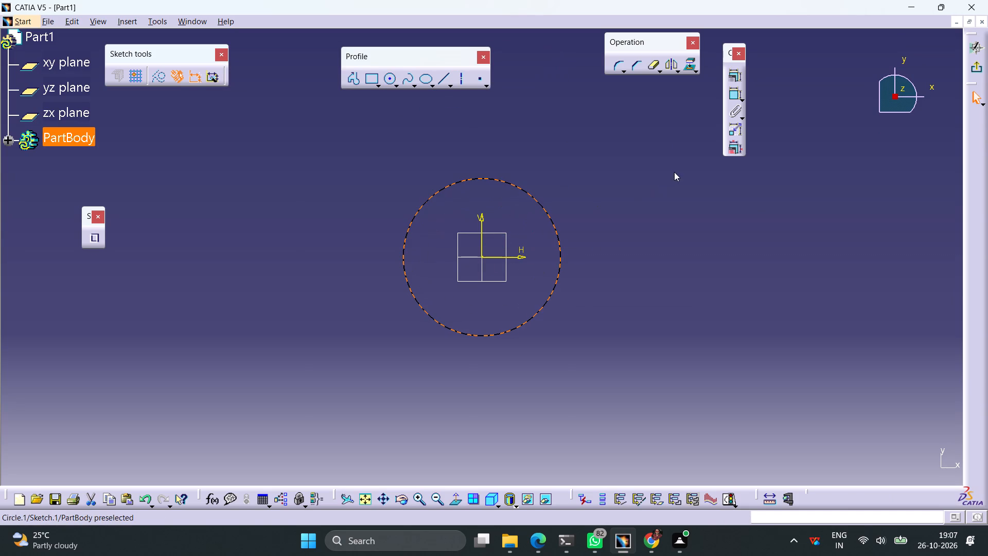
# Constrain the circle's diameter to 37*2 (74 mm) and exit the sketch.
pyautogui.click(735, 96)
pyautogui.click(583, 171)
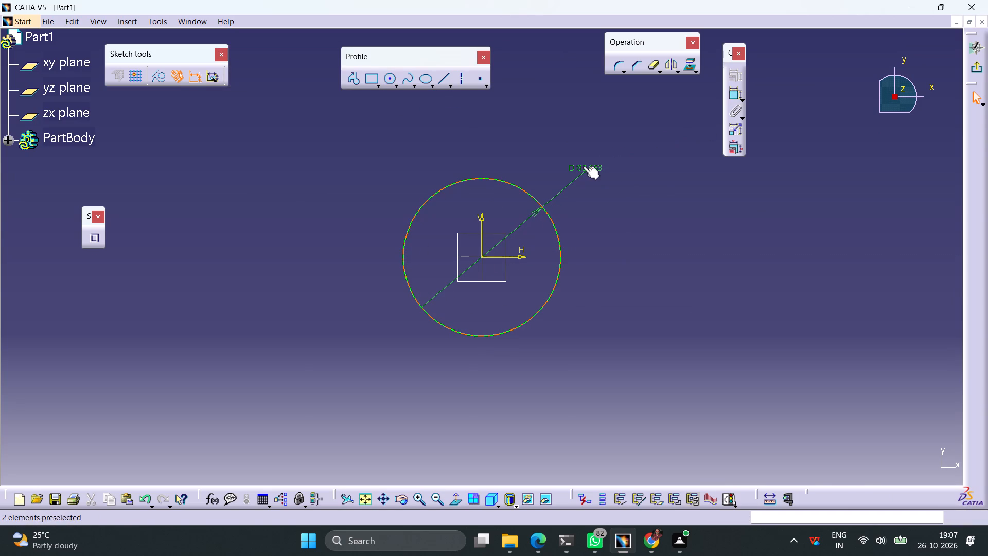
pyautogui.doubleClick(583, 166)
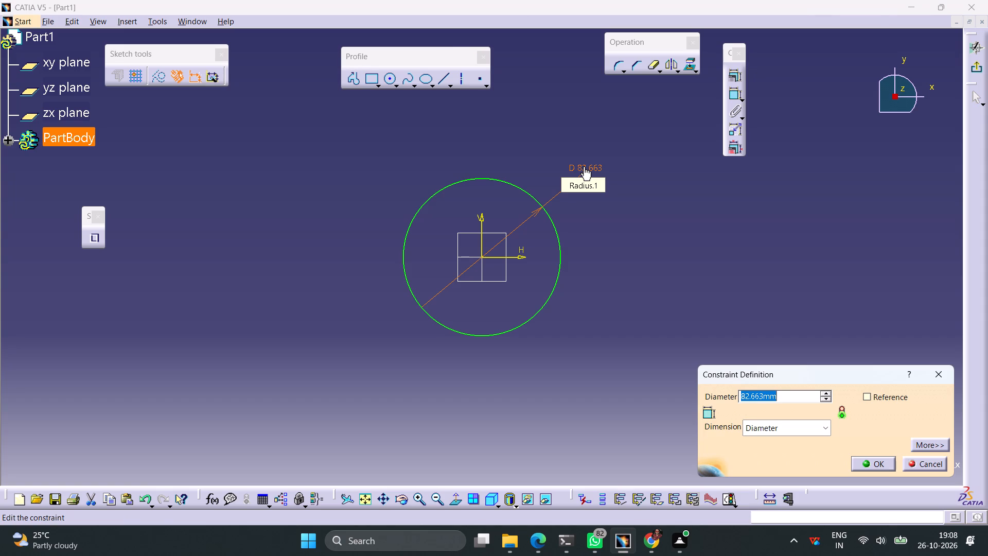
pyautogui.write('37*2')
pyautogui.press('Return')
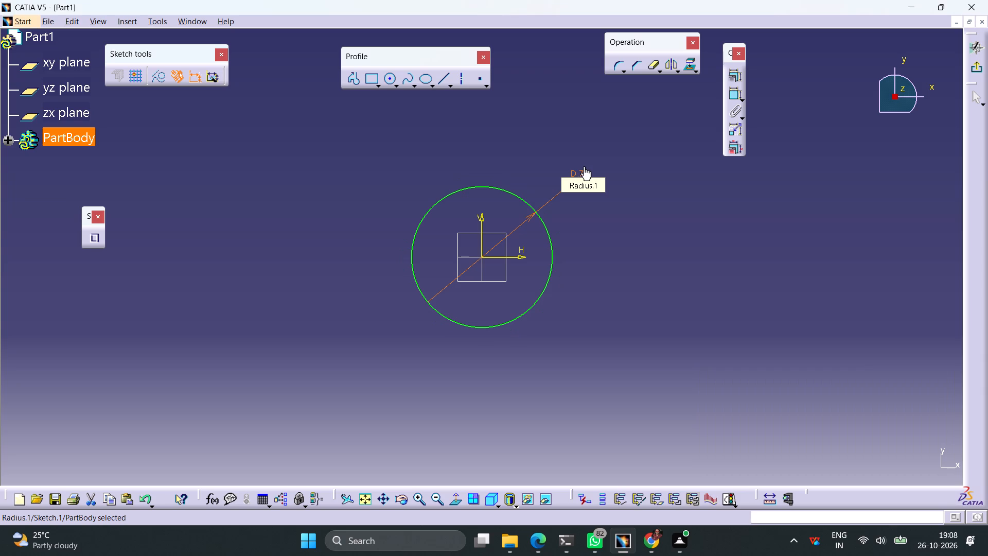
pyautogui.click(619, 225)
pyautogui.click(973, 64)
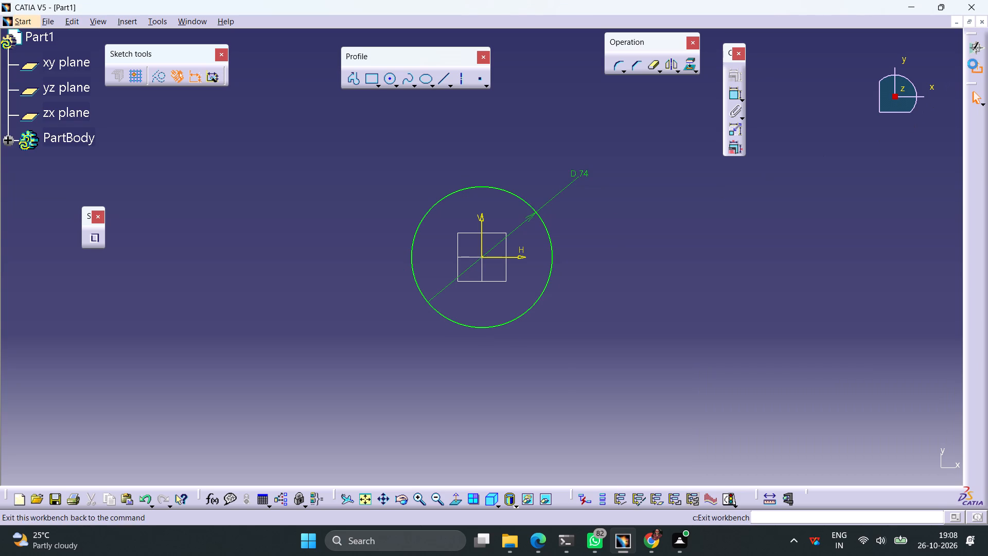
# Pad the circular sketch to a length of 57 mm.
pyautogui.click(243, 92)
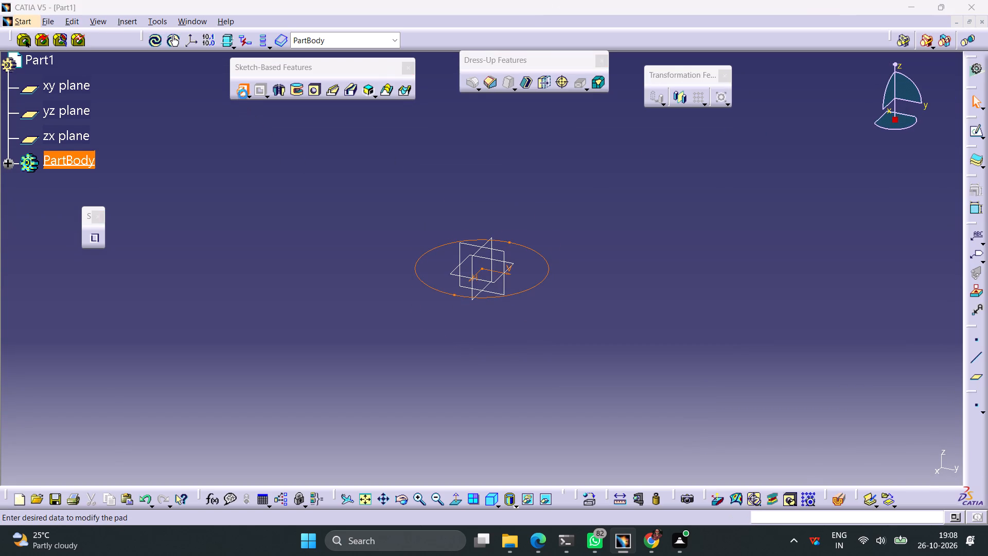
pyautogui.write('57')
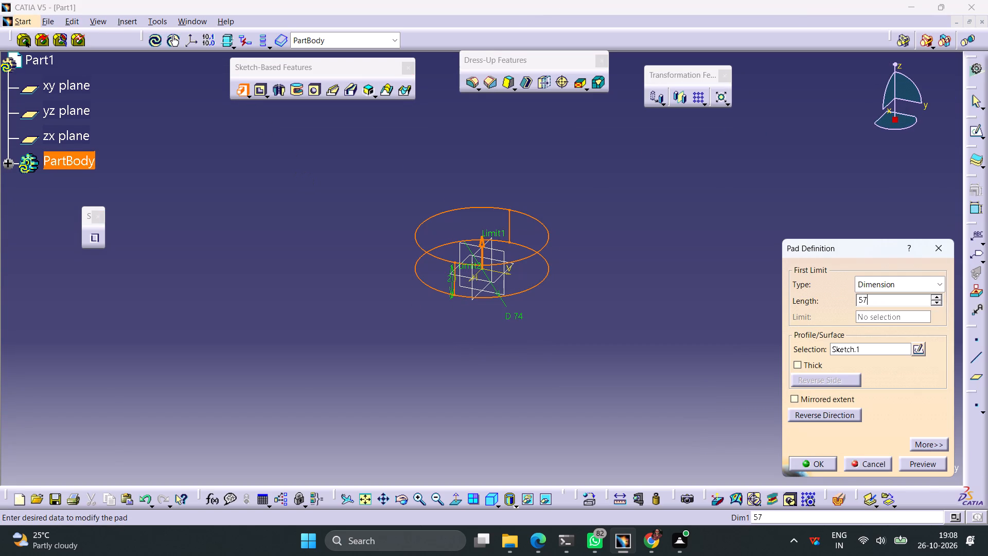
pyautogui.press('Return')
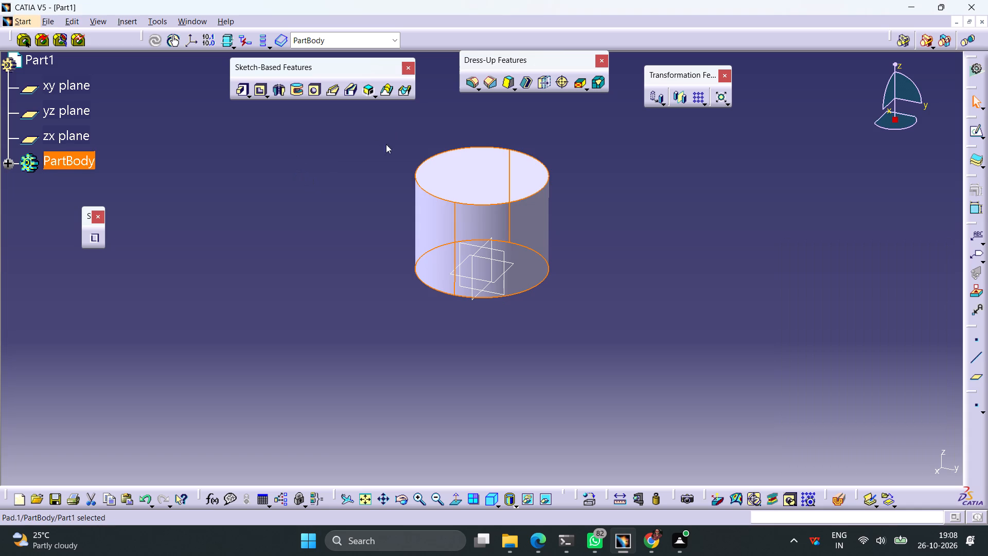
pyautogui.click(672, 241)
# Sketch a circle of about 37 mm diameter on the cylinder's top face, centred at the origin.
pyautogui.click(514, 177)
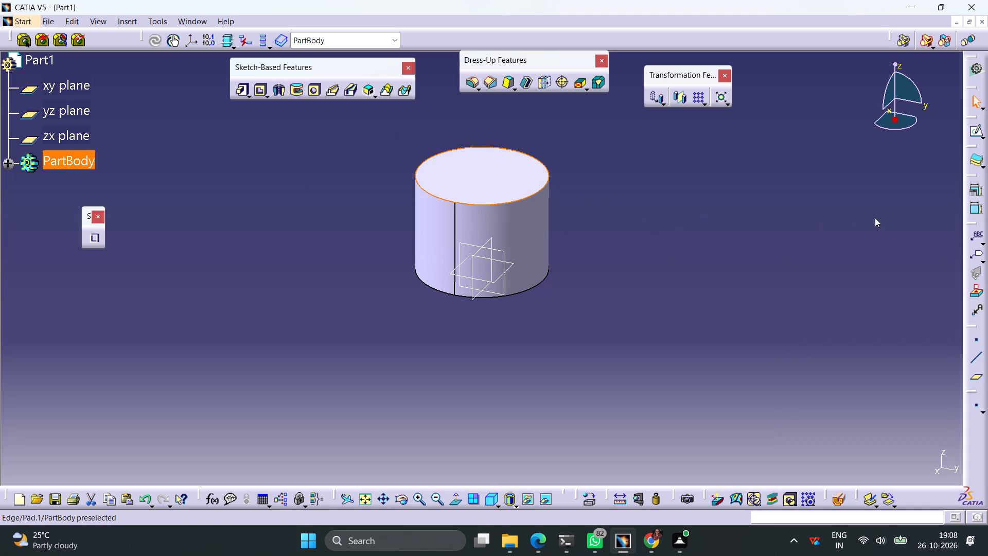
pyautogui.click(971, 130)
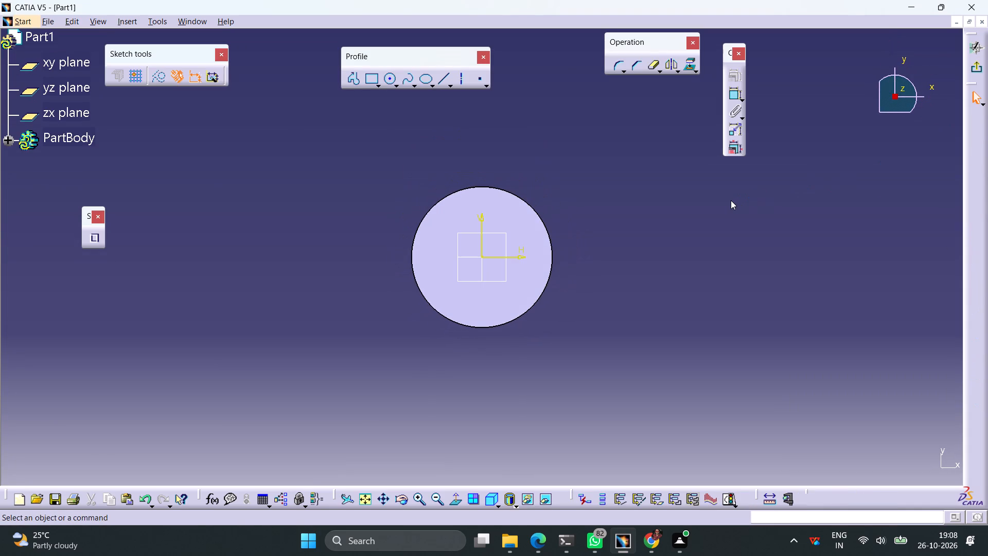
pyautogui.click(391, 79)
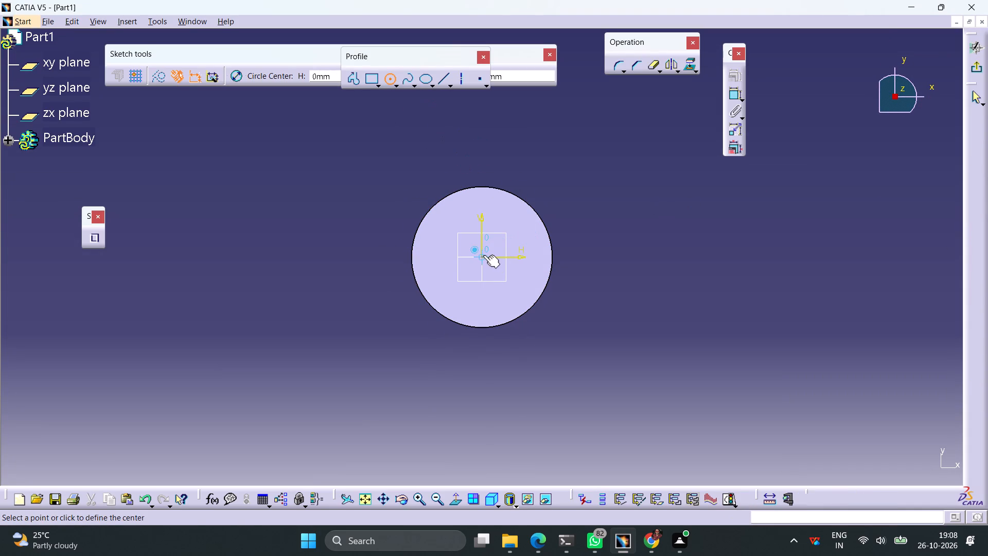
pyautogui.click(483, 257)
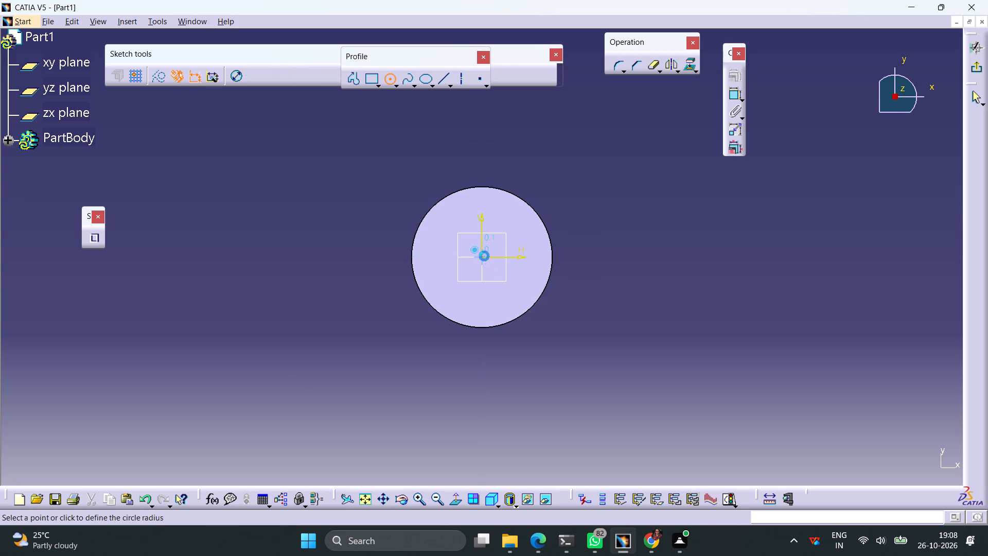
pyautogui.click(504, 228)
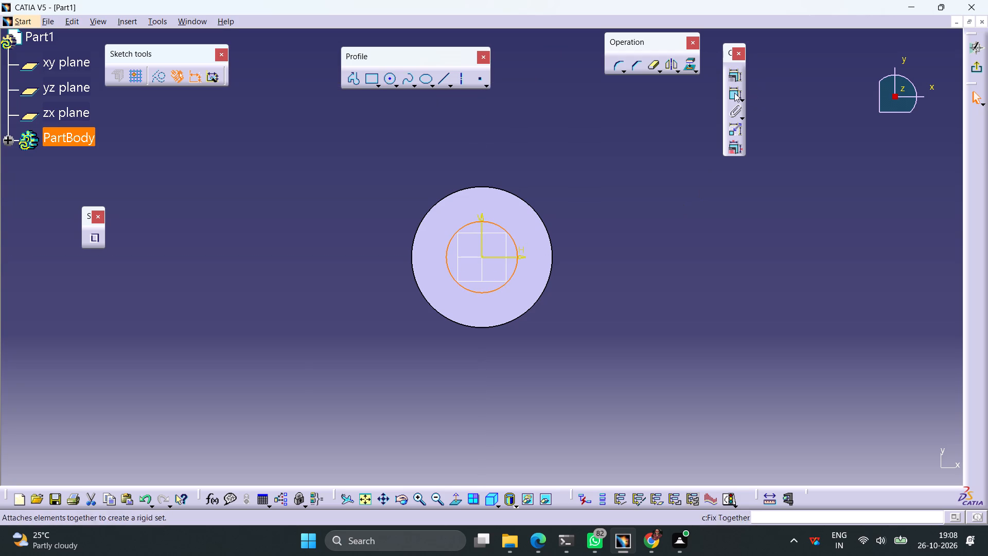
# Constrain the inner circle's diameter to 49 mm and exit the sketch.
pyautogui.click(732, 93)
pyautogui.click(620, 207)
pyautogui.doubleClick(624, 204)
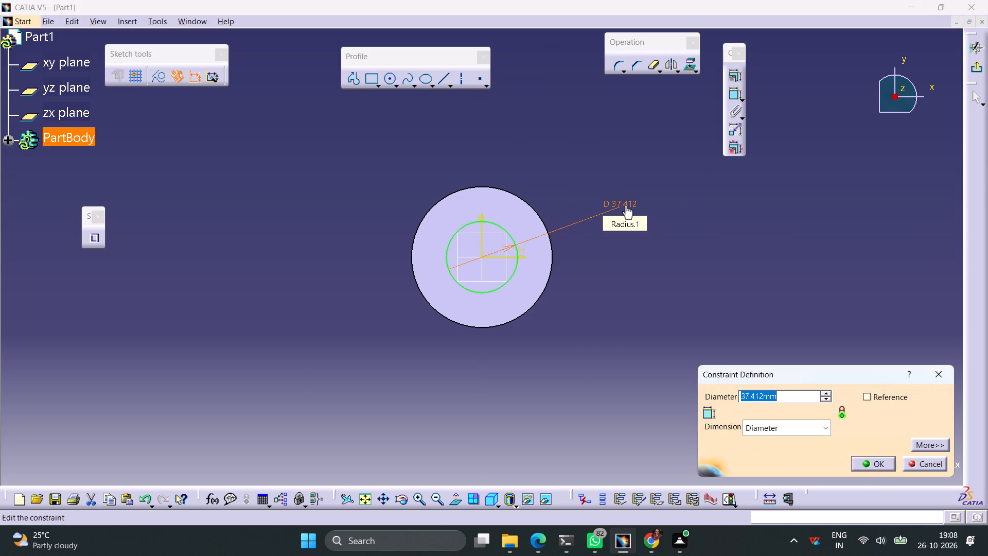
pyautogui.write('49')
pyautogui.press('Return')
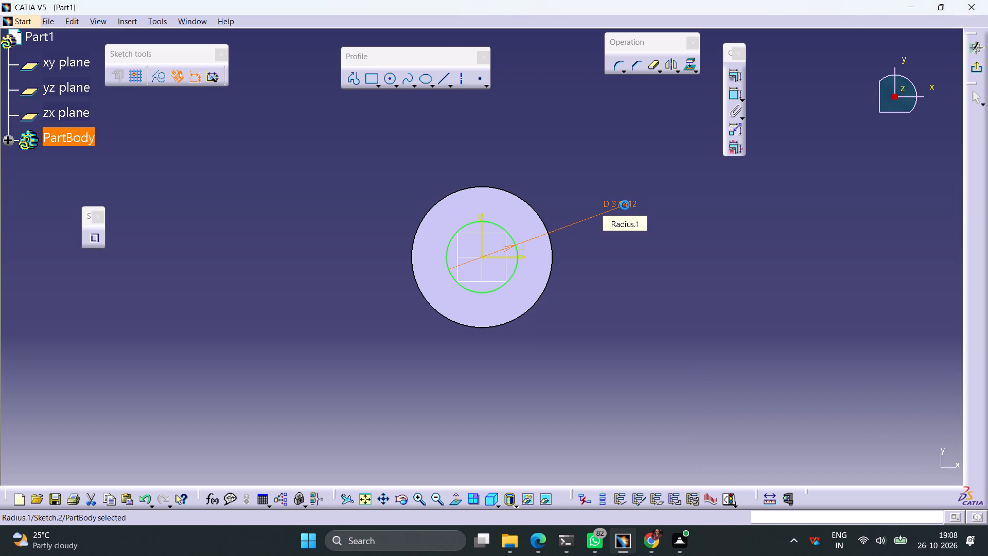
pyautogui.click(718, 242)
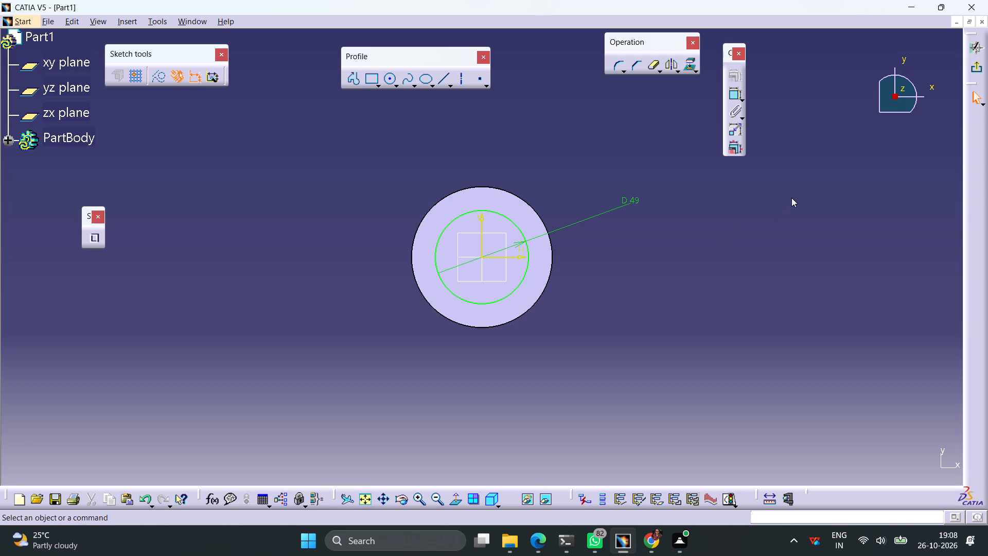
pyautogui.click(980, 69)
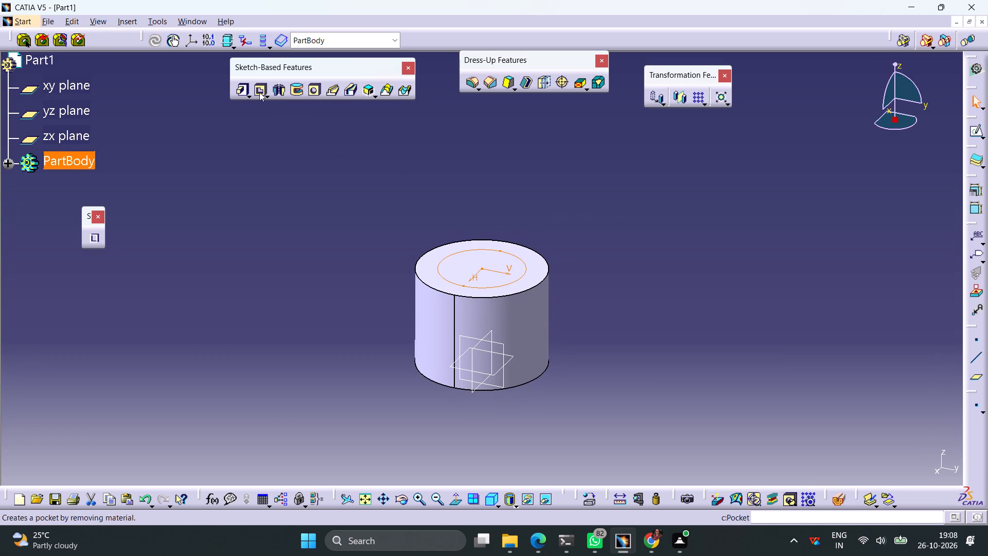
# Cut a pocket from the 49 mm circle down through the cylinder, keeping the preset pocket settings.
pyautogui.click(259, 92)
pyautogui.click(820, 464)
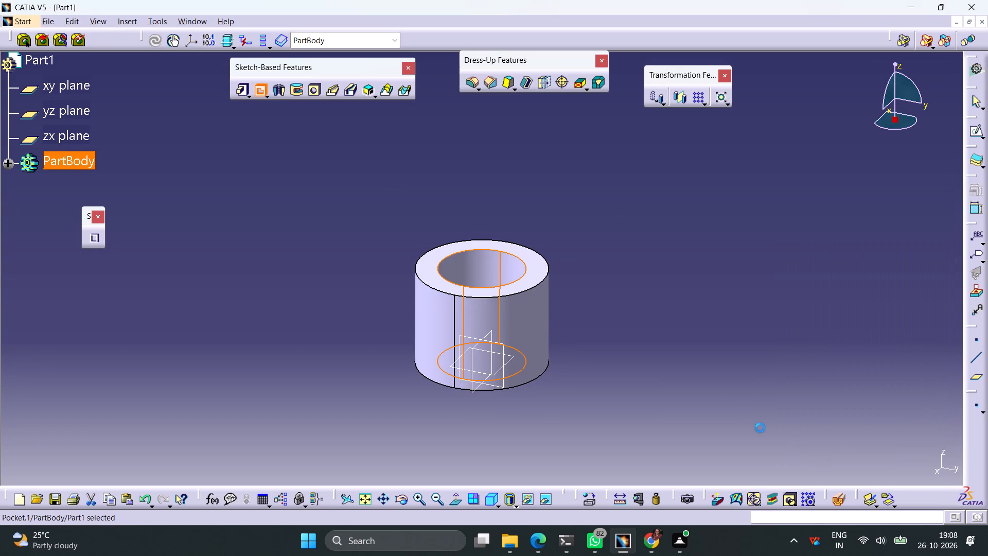
# On the ring's top face, sketch a circle of about 23 mm diameter, centred on the H axis about 60 mm from the origin.
pyautogui.click(539, 269)
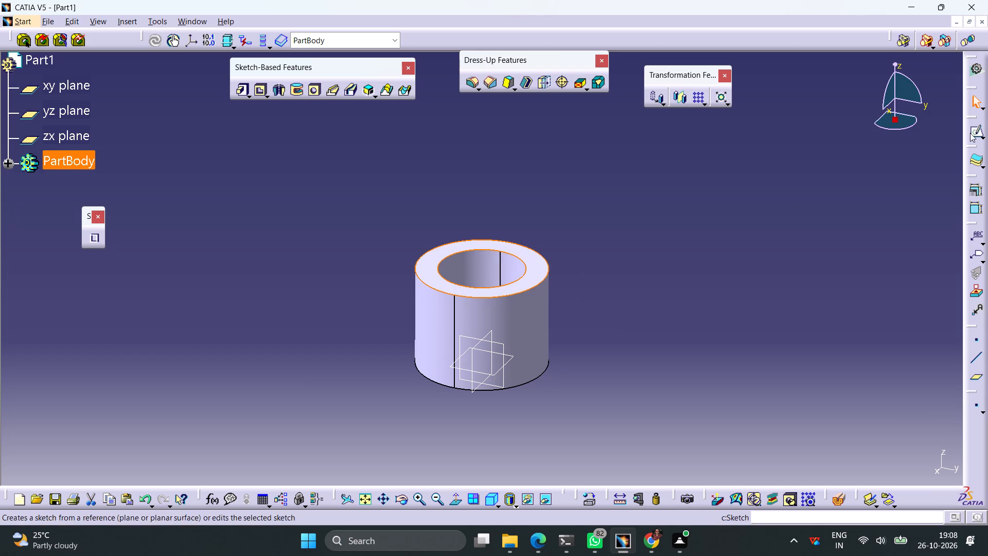
pyautogui.click(970, 131)
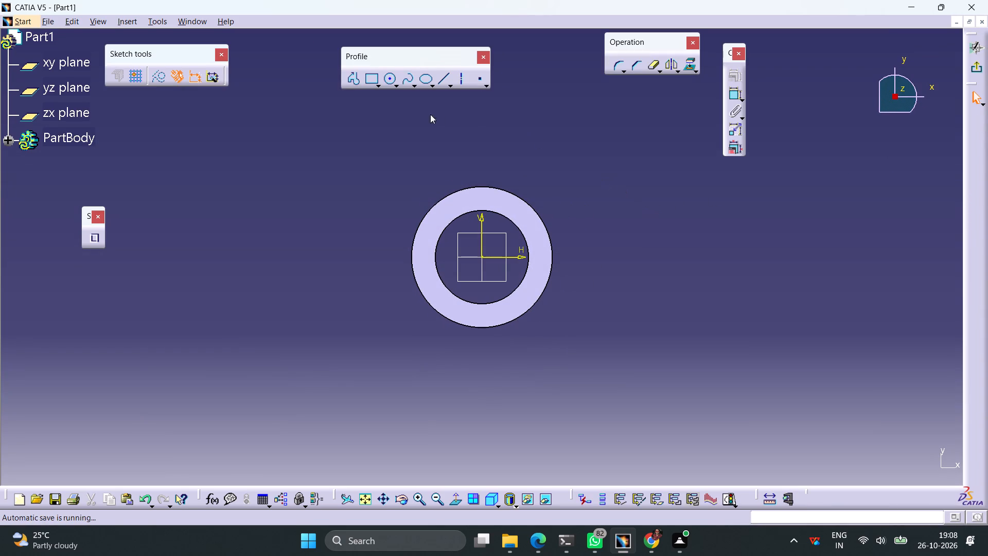
pyautogui.click(390, 81)
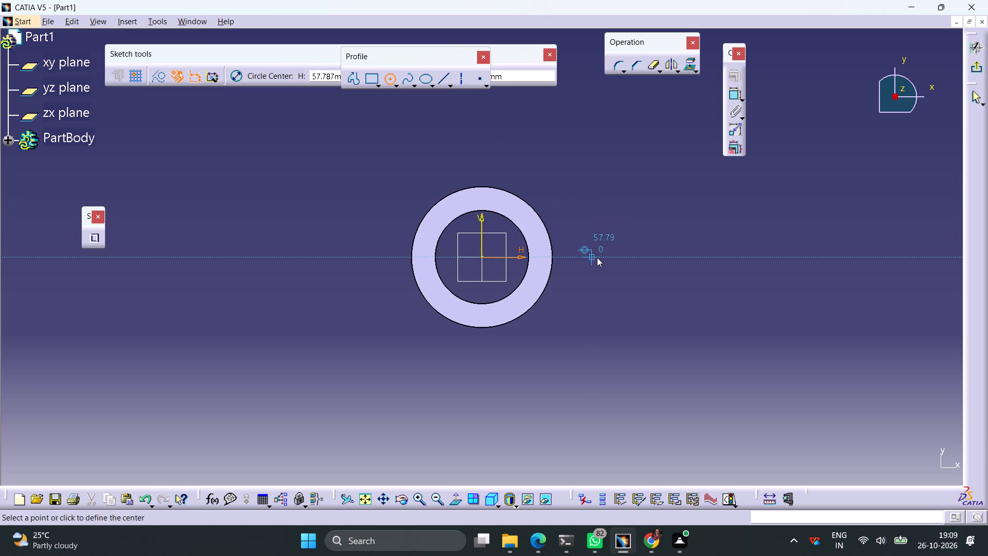
pyautogui.click(597, 257)
pyautogui.click(611, 241)
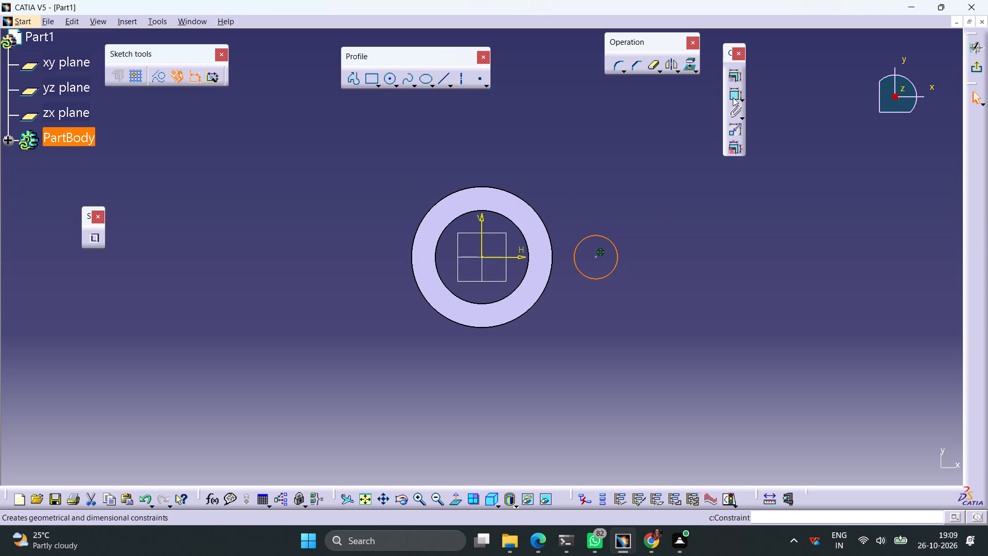
# Constrain the small outer circle's diameter to 12 mm.
pyautogui.click(731, 93)
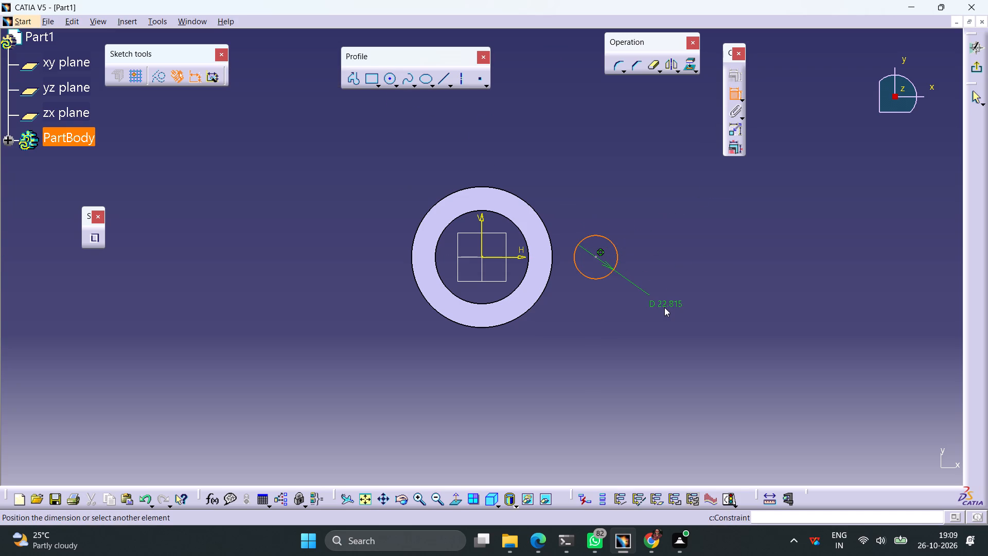
pyautogui.click(664, 307)
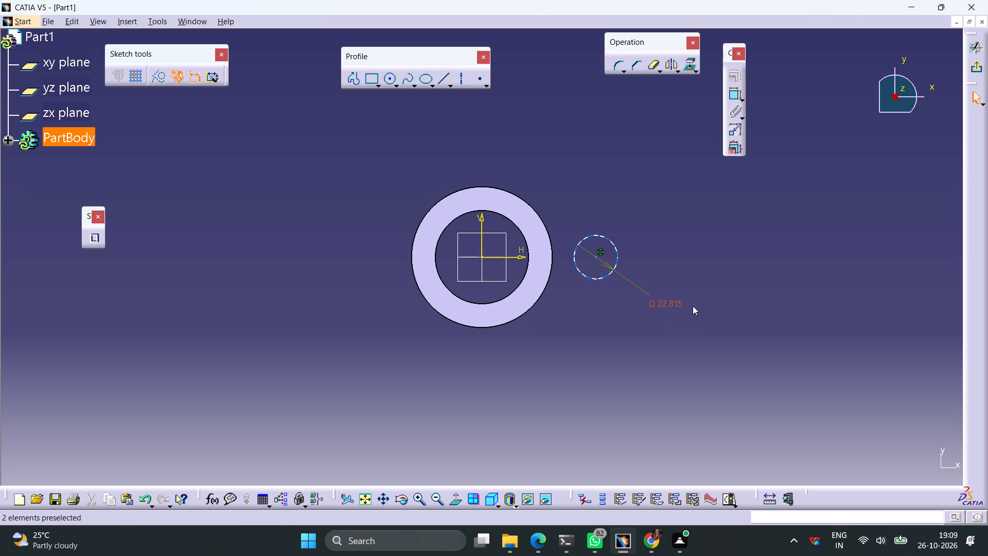
pyautogui.doubleClick(665, 304)
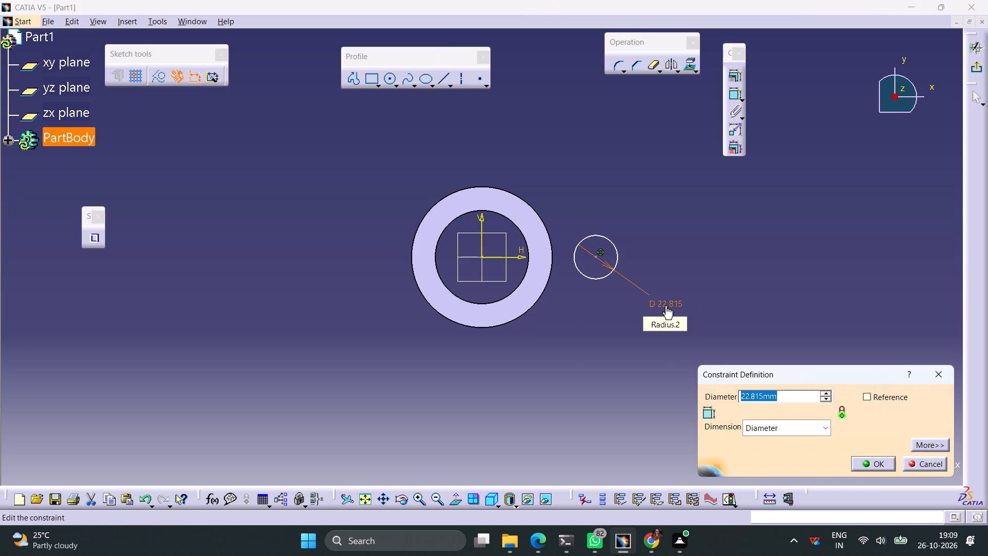
pyautogui.write('12')
pyautogui.press('Return')
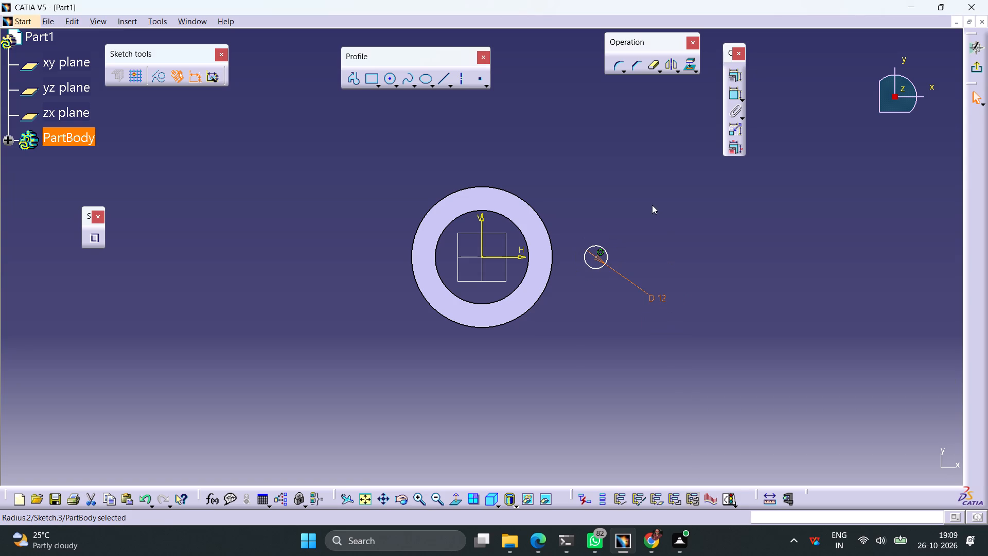
pyautogui.click(650, 219)
# Constrain the 12 mm circle's centre to a distance of 44 mm from the V axis.
pyautogui.click(596, 258)
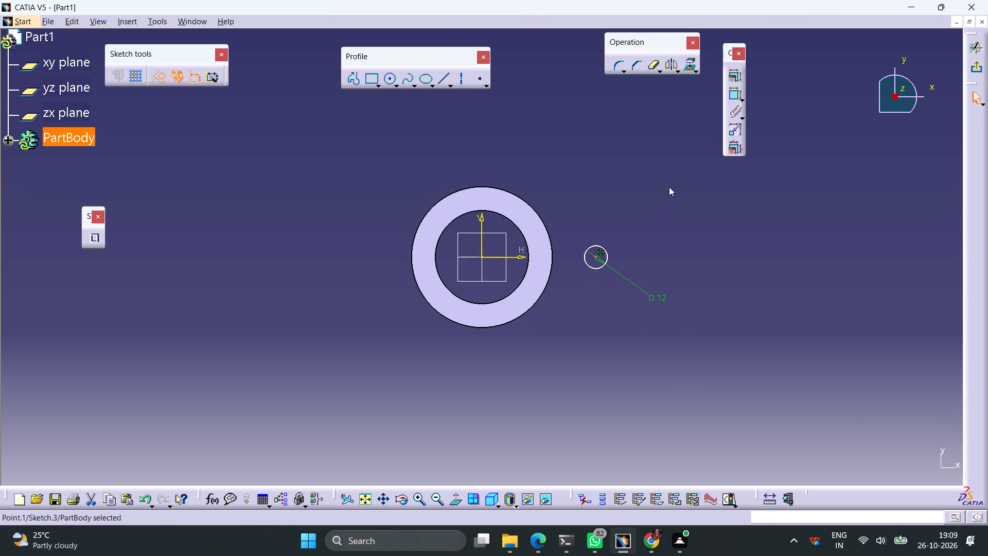
pyautogui.click(735, 94)
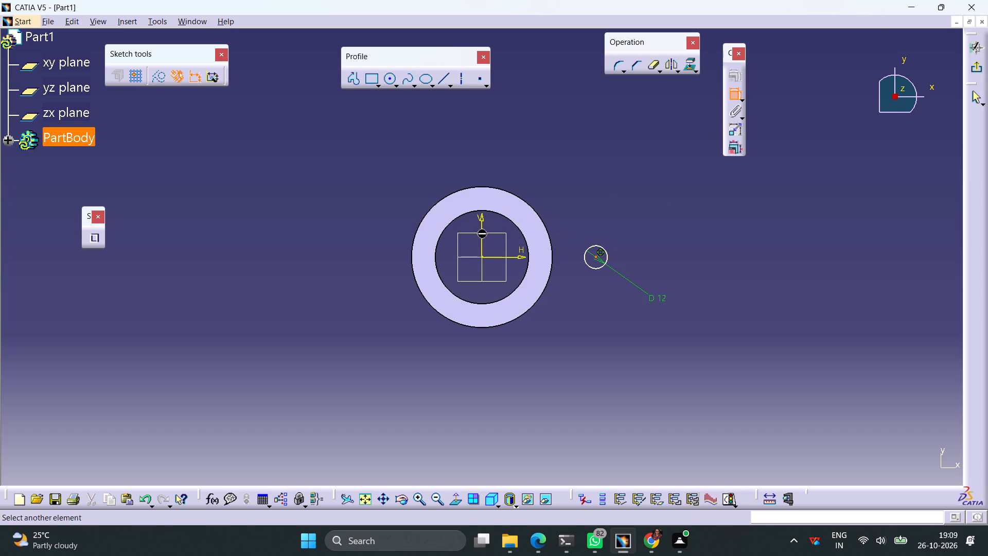
pyautogui.click(481, 226)
pyautogui.click(571, 339)
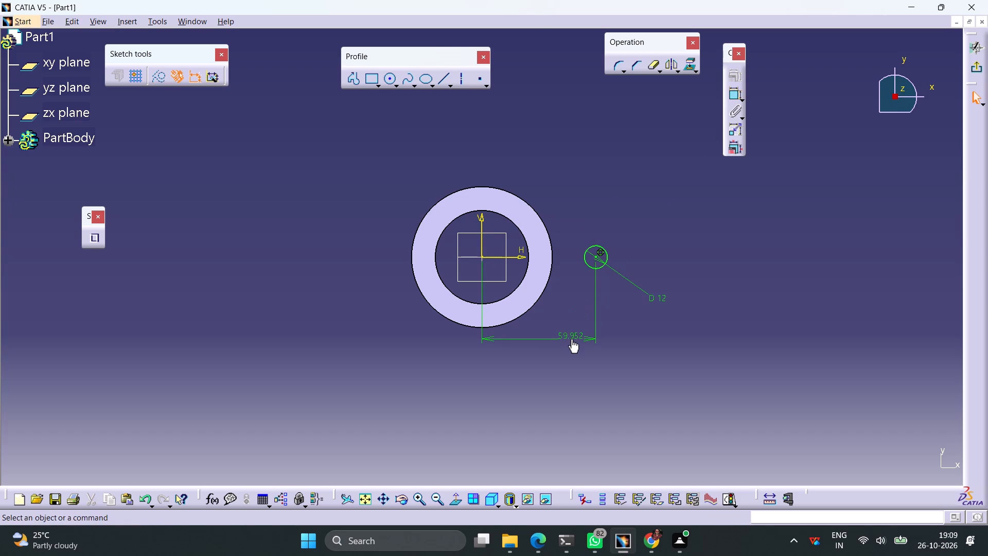
pyautogui.doubleClick(566, 338)
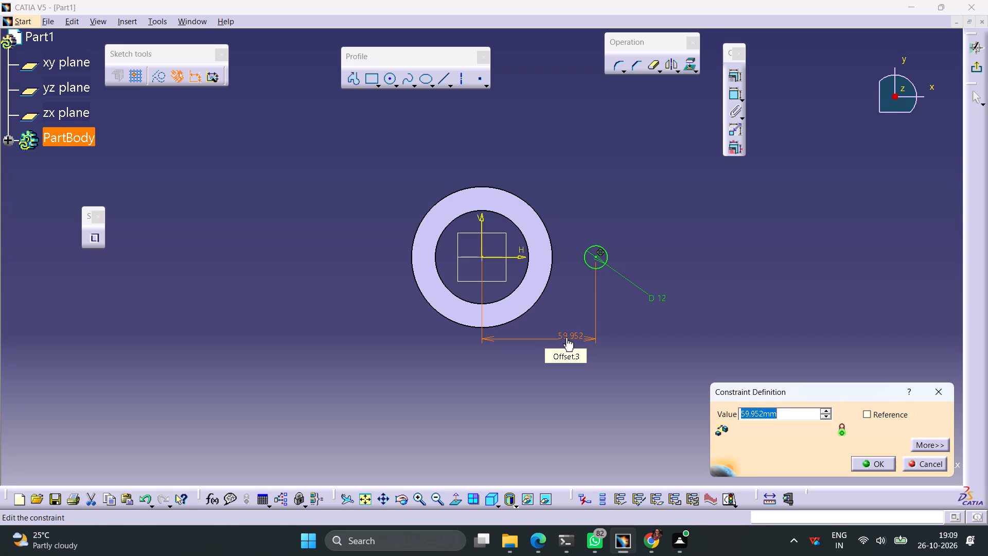
pyautogui.write('44')
pyautogui.press('Return')
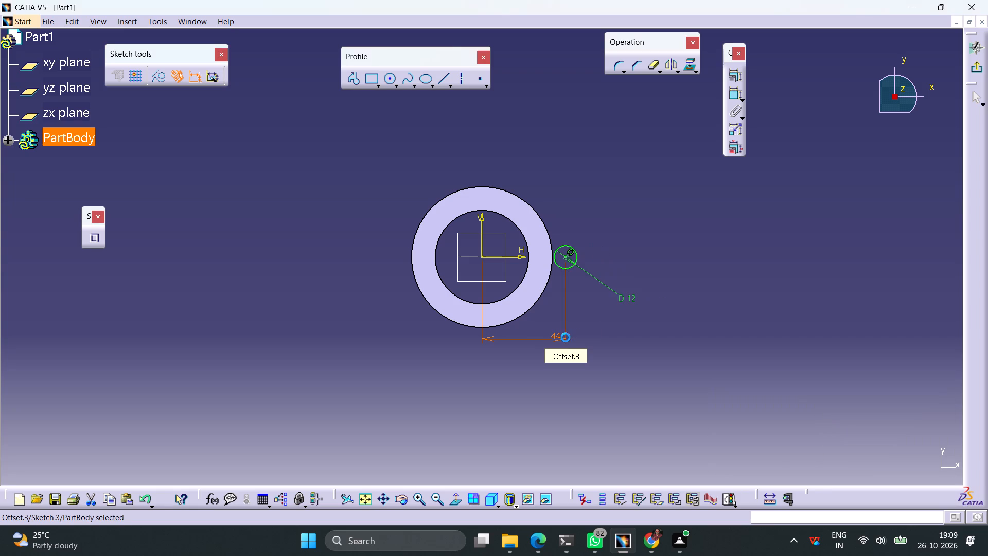
pyautogui.click(632, 210)
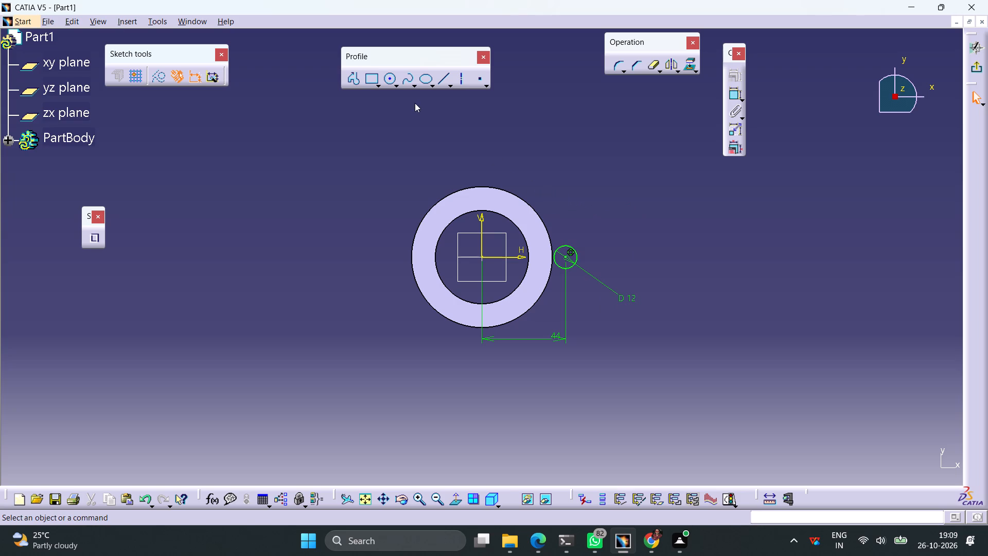
# Draw a second circle centred on the 12 mm circle's centre and constrain its diameter to 26 mm.
pyautogui.click(390, 80)
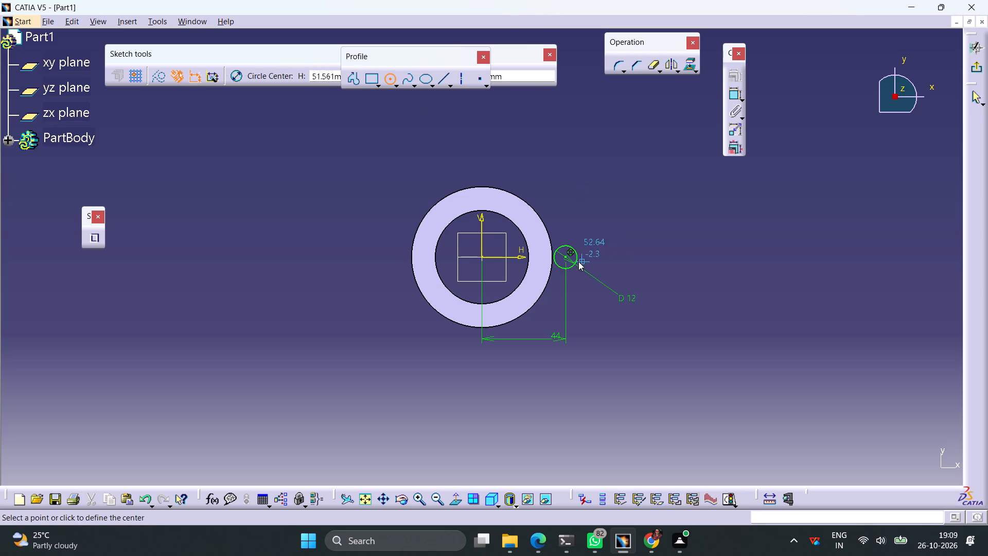
pyautogui.click(566, 257)
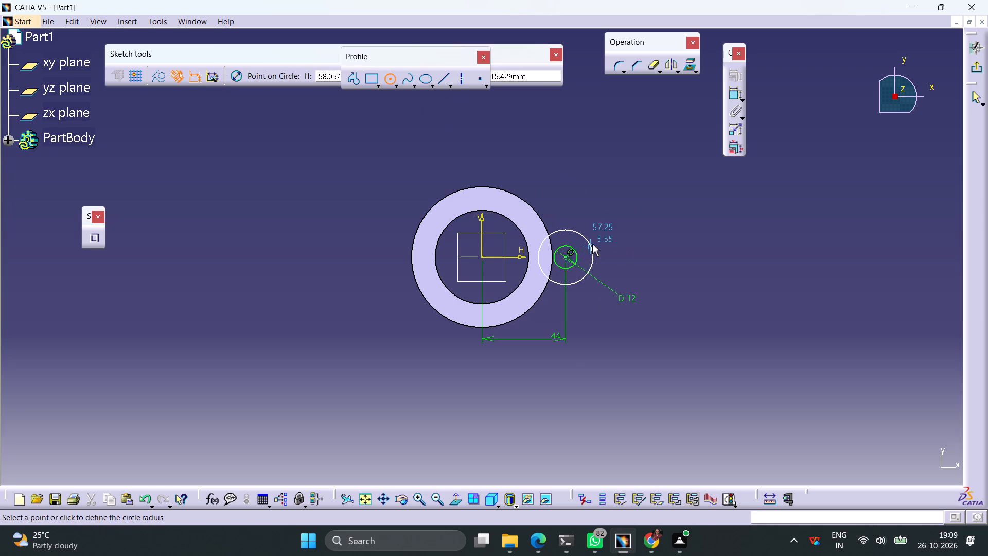
pyautogui.click(592, 244)
pyautogui.click(732, 97)
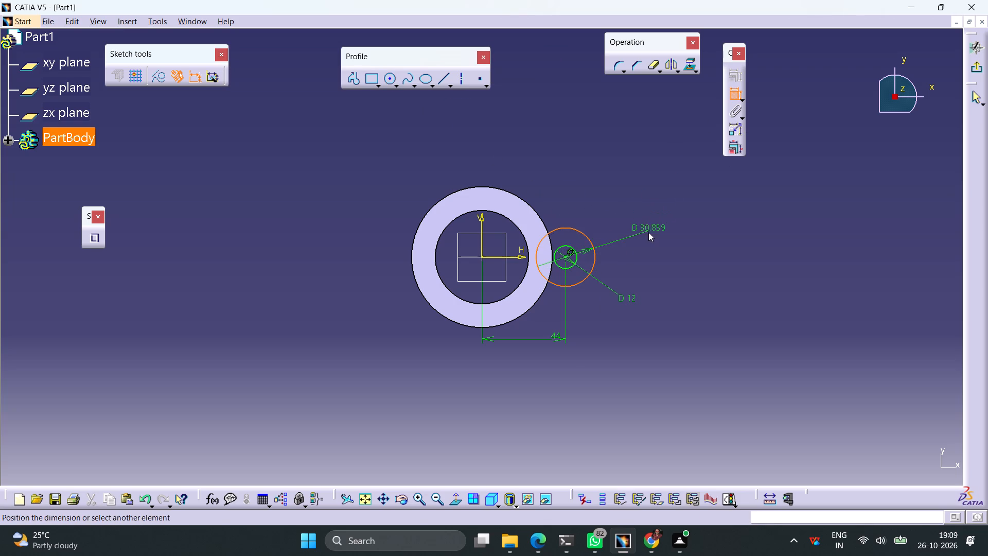
pyautogui.click(648, 233)
pyautogui.doubleClick(659, 231)
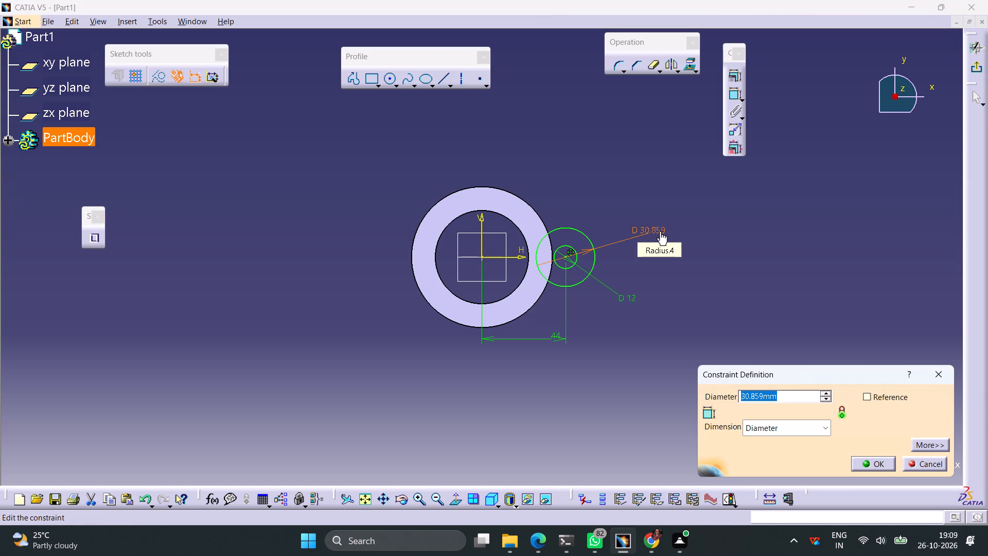
pyautogui.write('26')
pyautogui.press('Return')
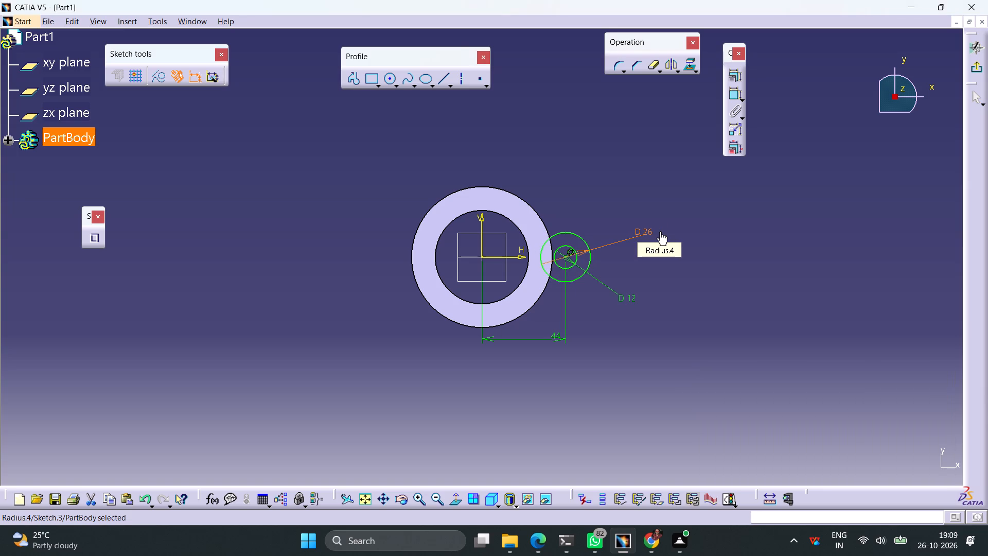
pyautogui.moveTo(647, 182); pyautogui.dragTo(646, 177)
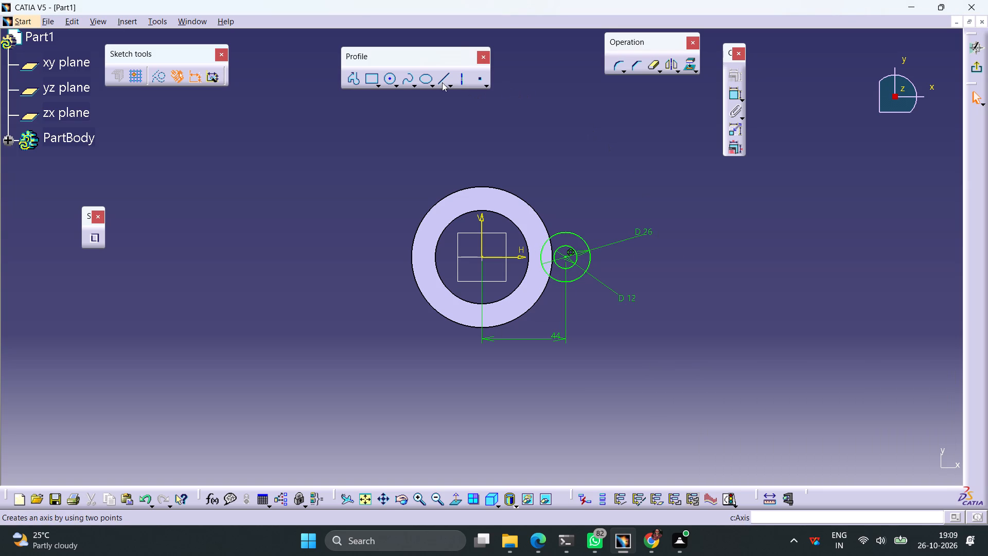
# Draw a horizontal line above the ring starting on the V axis, and delete its start point's automatic coincidence constraint.
pyautogui.click(442, 81)
pyautogui.click(481, 169)
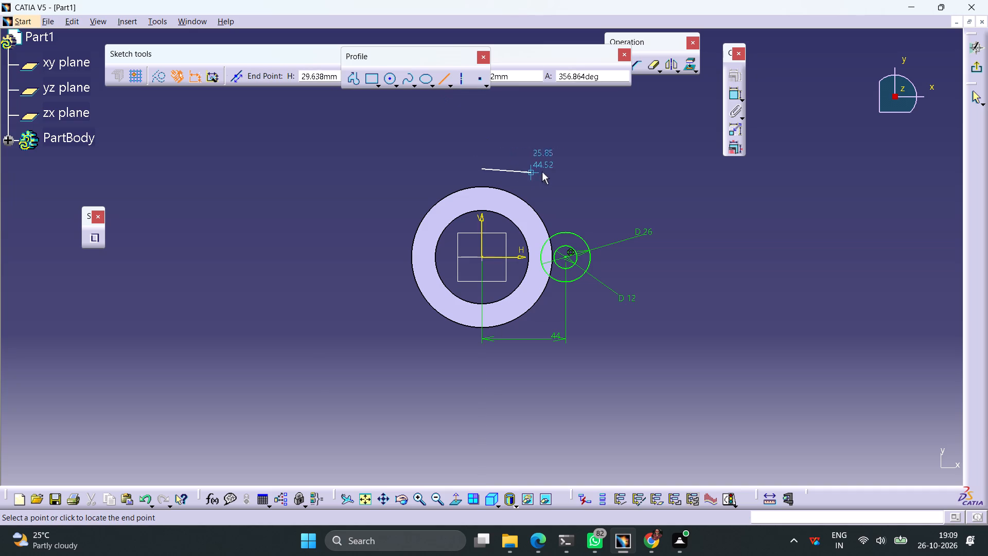
pyautogui.click(590, 170)
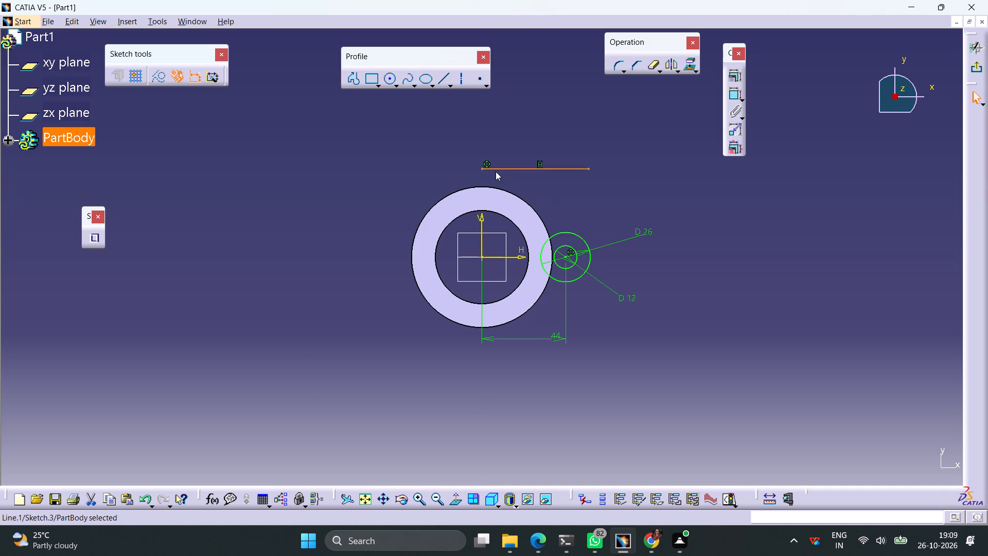
pyautogui.click(487, 163)
pyautogui.press('Delete')
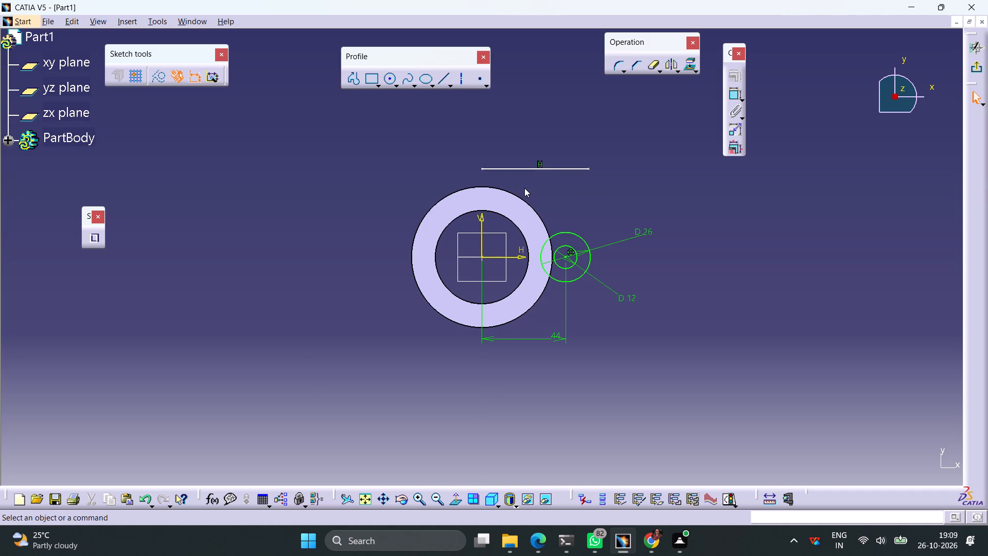
# Apply a tangency constraint between the upper horizontal line and the 26 mm circle.
pyautogui.click(563, 169)
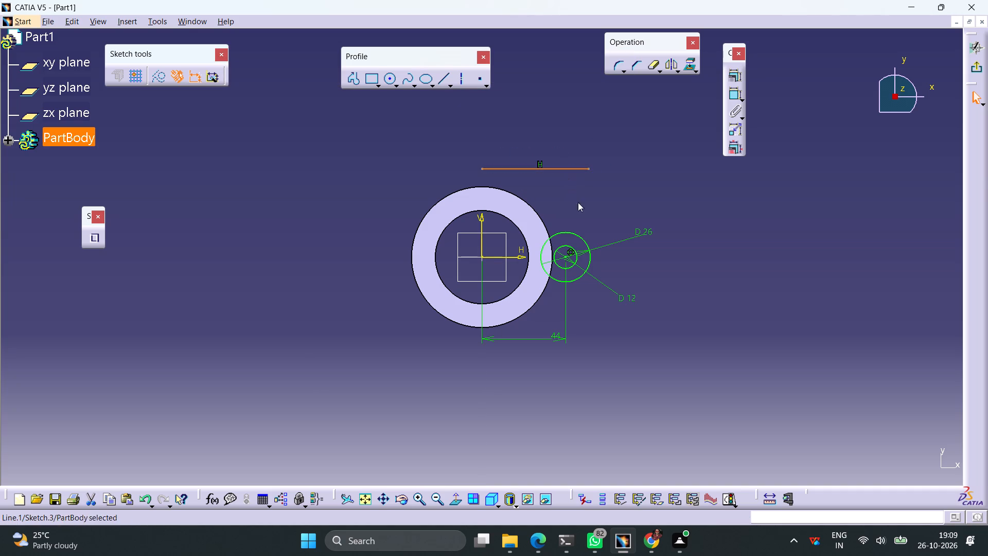
pyautogui.keyDown('ctrl'); pyautogui.click(567, 231); pyautogui.keyUp('ctrl')
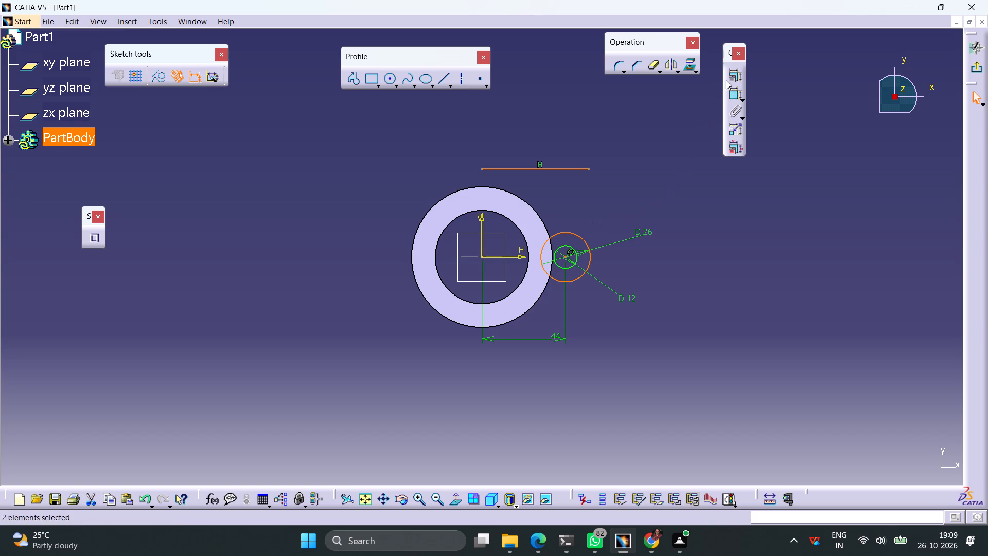
pyautogui.click(730, 76)
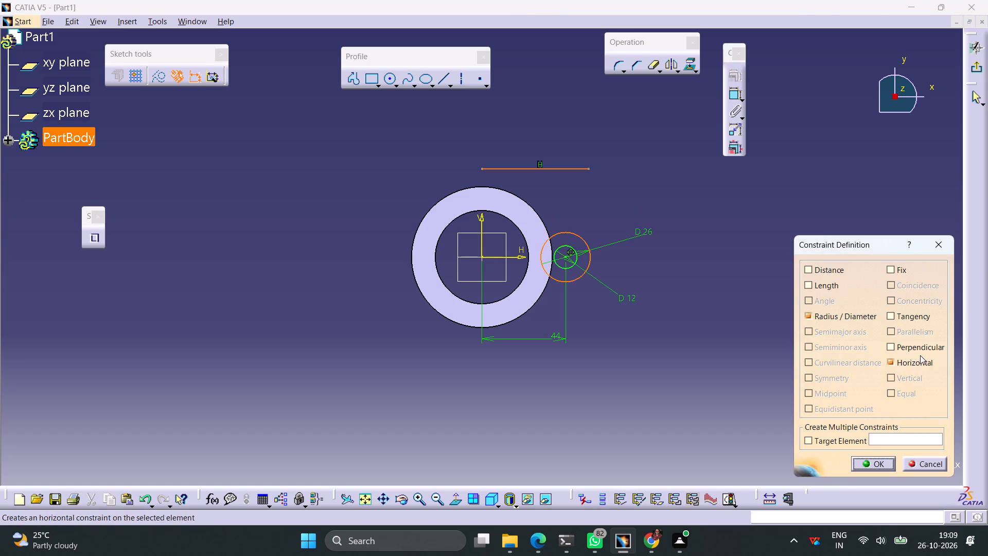
pyautogui.click(906, 319)
pyautogui.click(878, 462)
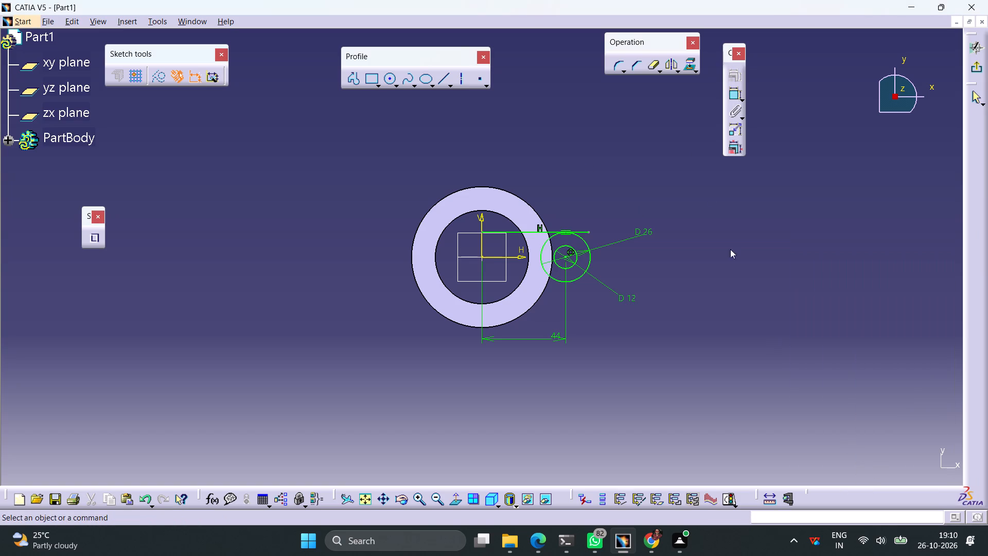
# Draw a second horizontal line below the ring and constrain it tangent to the underside of the 26 mm circle.
pyautogui.click(444, 81)
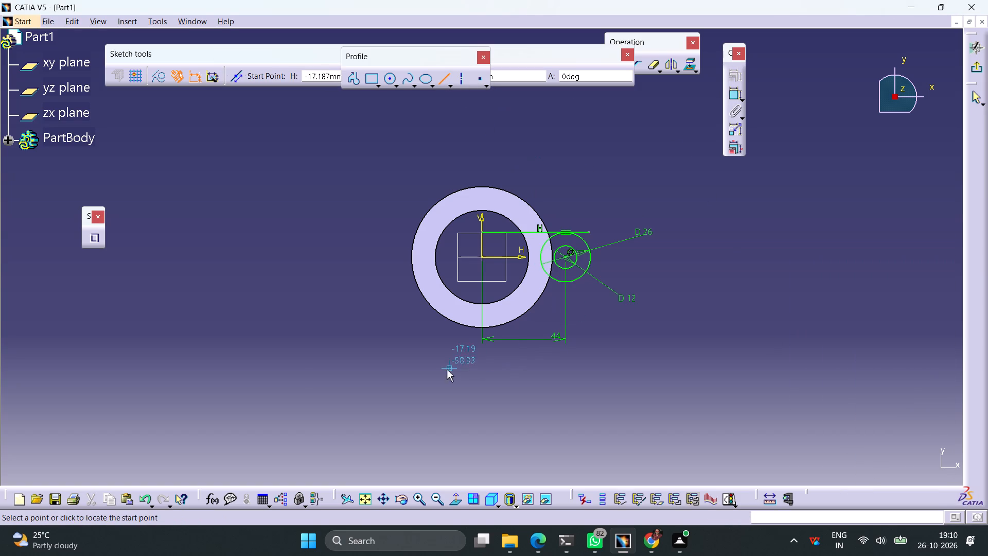
pyautogui.click(528, 377)
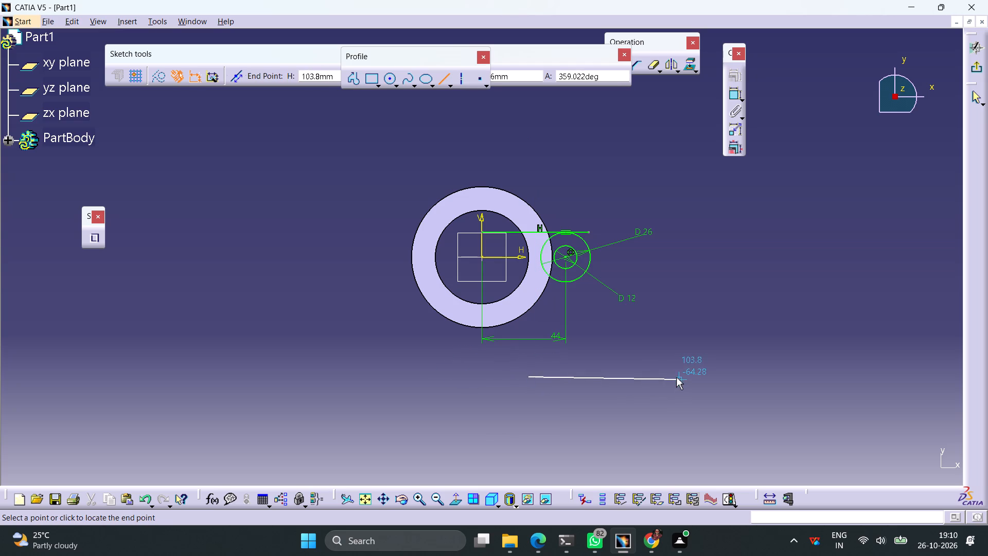
pyautogui.click(676, 377)
pyautogui.keyDown('ctrl'); pyautogui.click(575, 280); pyautogui.keyUp('ctrl')
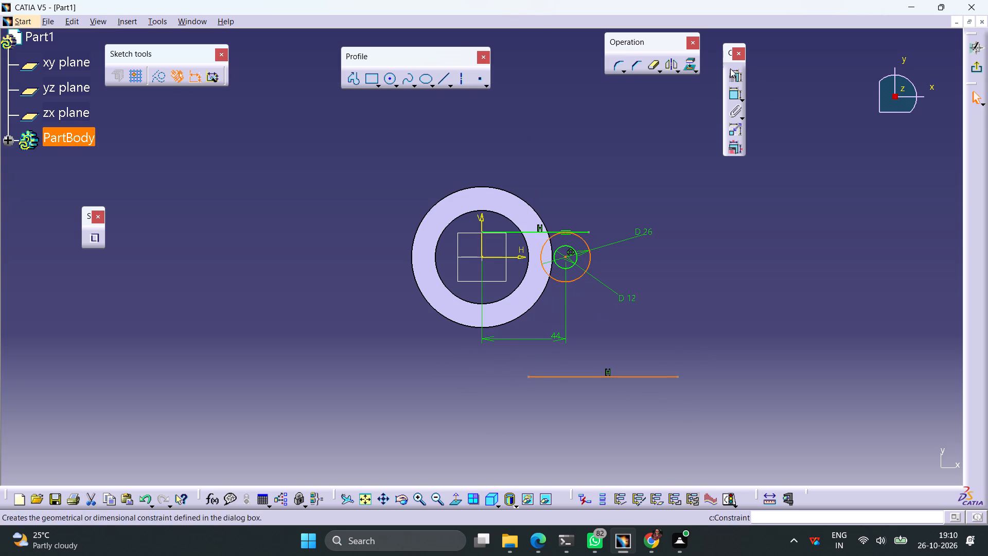
pyautogui.click(733, 72)
pyautogui.click(907, 313)
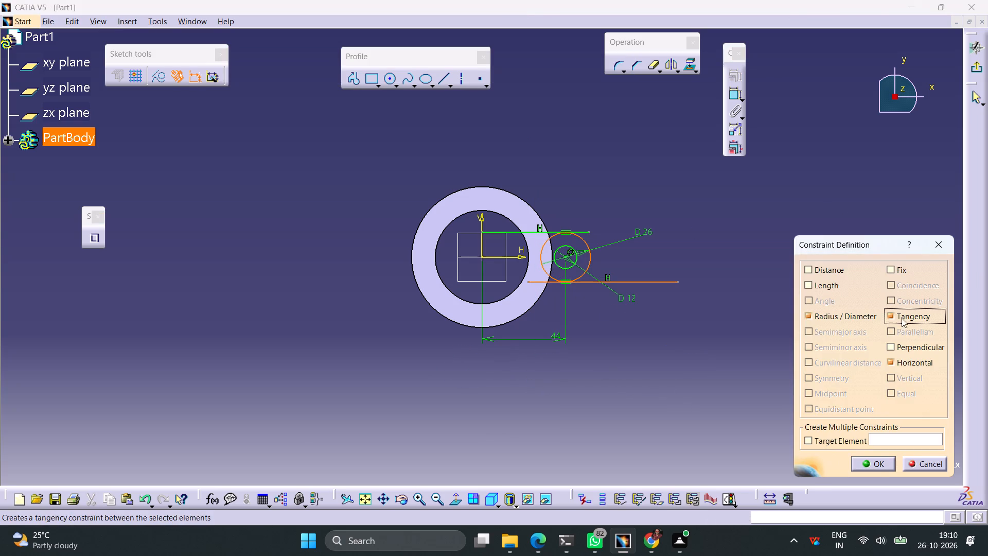
pyautogui.click(873, 462)
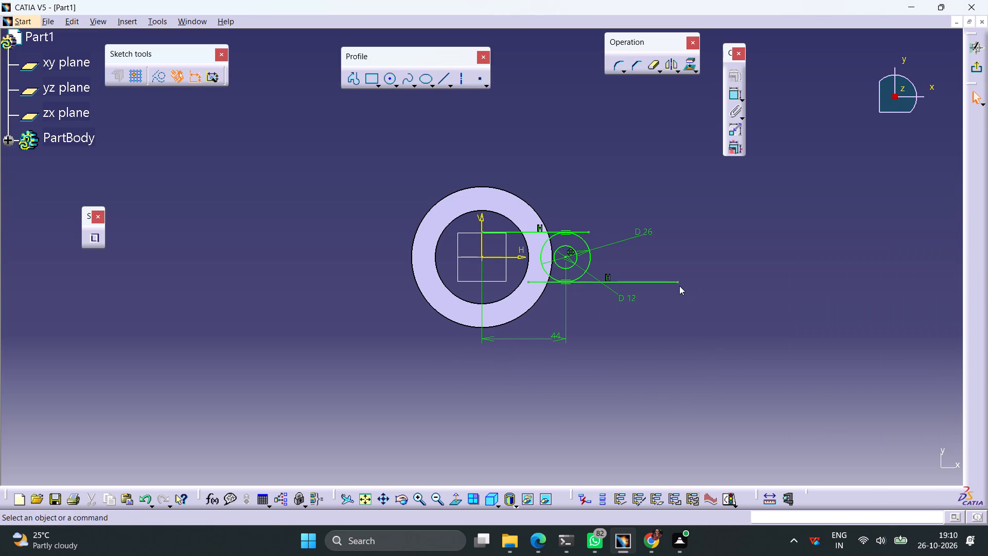
# Constrain the lower tangent line's outer endpoint to coincide with the 26 mm circle.
pyautogui.click(679, 283)
pyautogui.keyDown('ctrl'); pyautogui.click(585, 274); pyautogui.keyUp('ctrl')
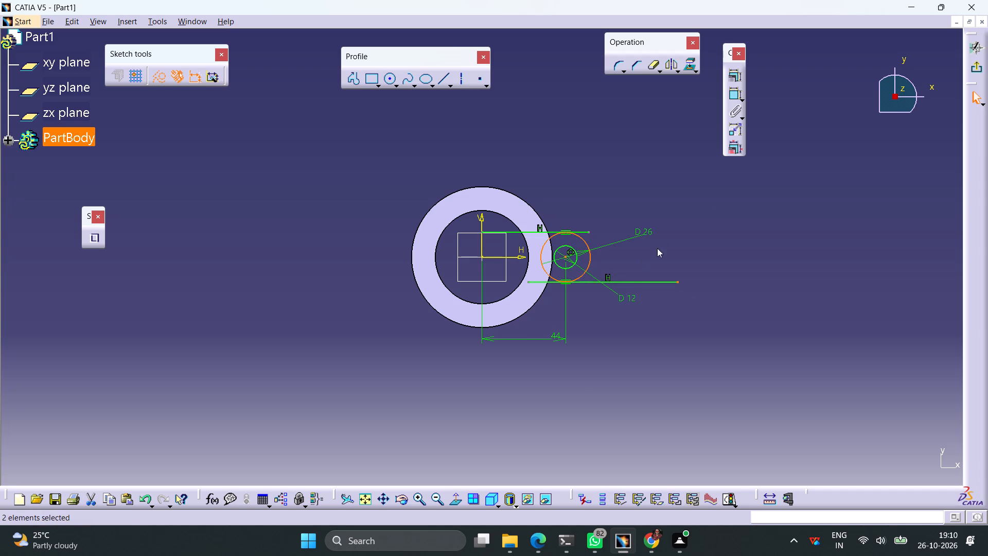
pyautogui.click(734, 76)
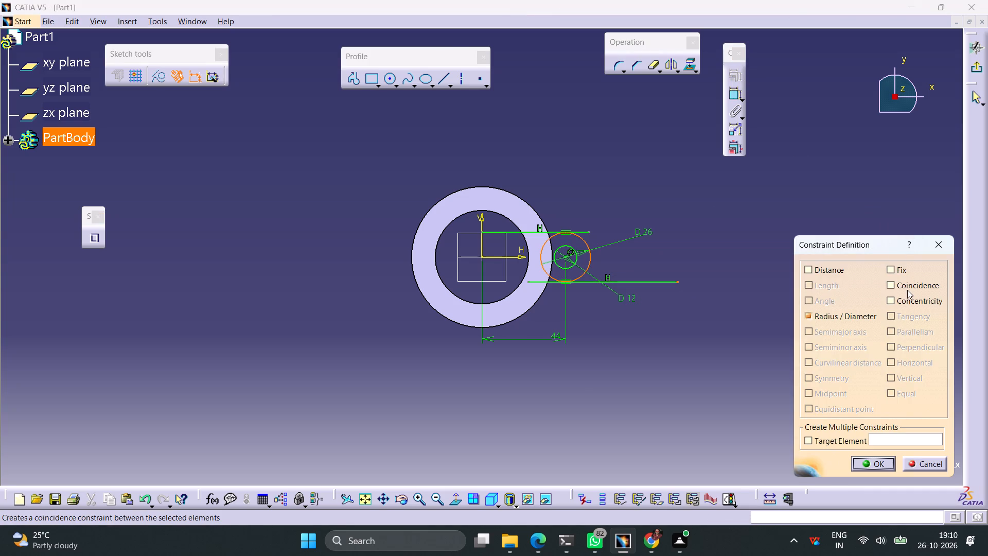
pyautogui.click(906, 290)
pyautogui.click(874, 466)
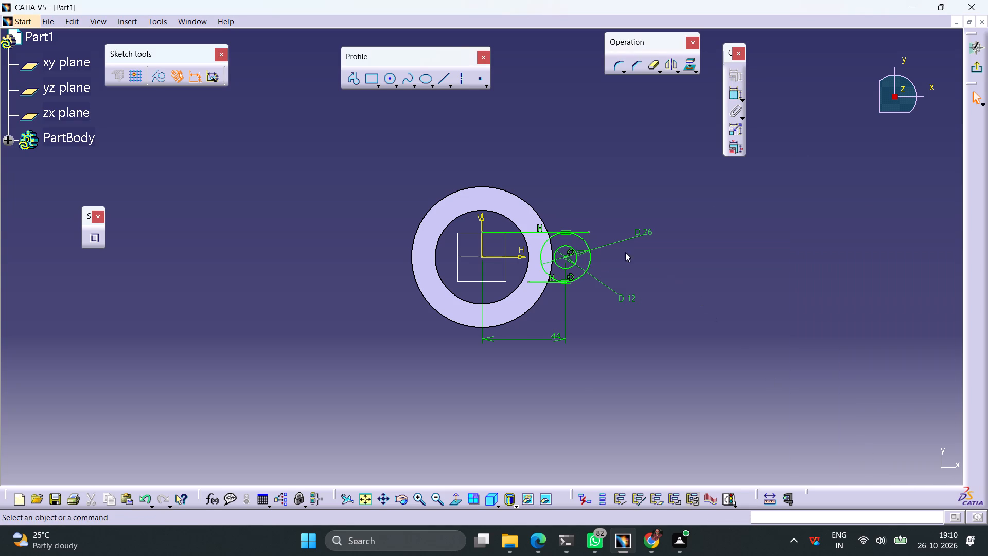
# Constrain the upper tangent line's outer endpoint to coincide with the 26 mm circle.
pyautogui.keyDown('ctrl'); pyautogui.moveTo(600, 273); pyautogui.dragTo(604, 218, button='middle'); pyautogui.keyUp('ctrl')
pyautogui.click(701, 206)
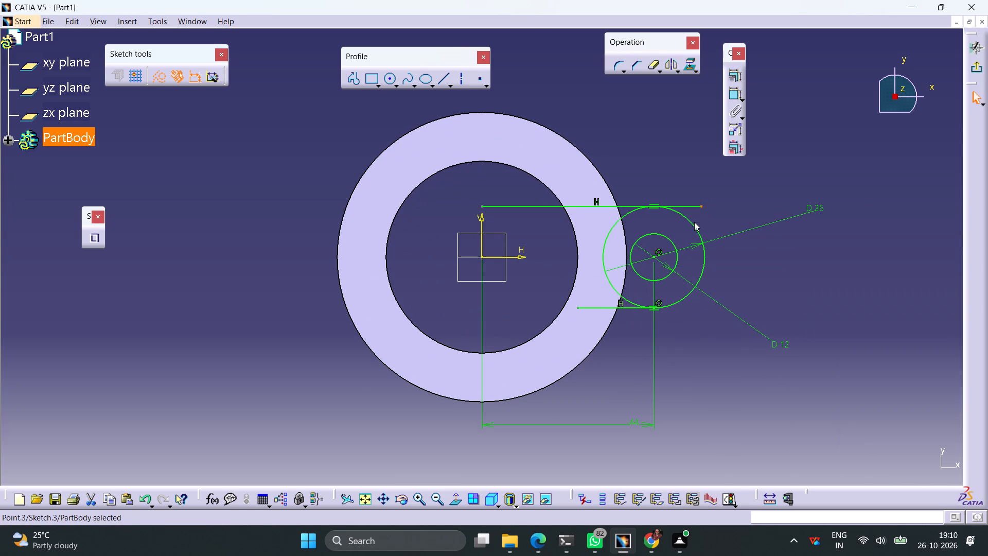
pyautogui.keyDown('ctrl'); pyautogui.click(690, 222); pyautogui.keyUp('ctrl')
pyautogui.click(734, 79)
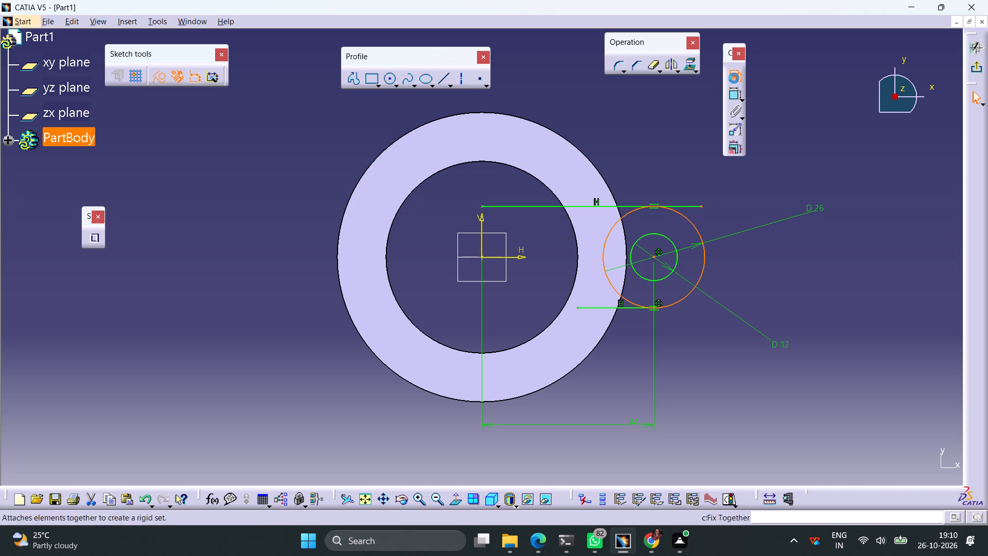
pyautogui.click(905, 286)
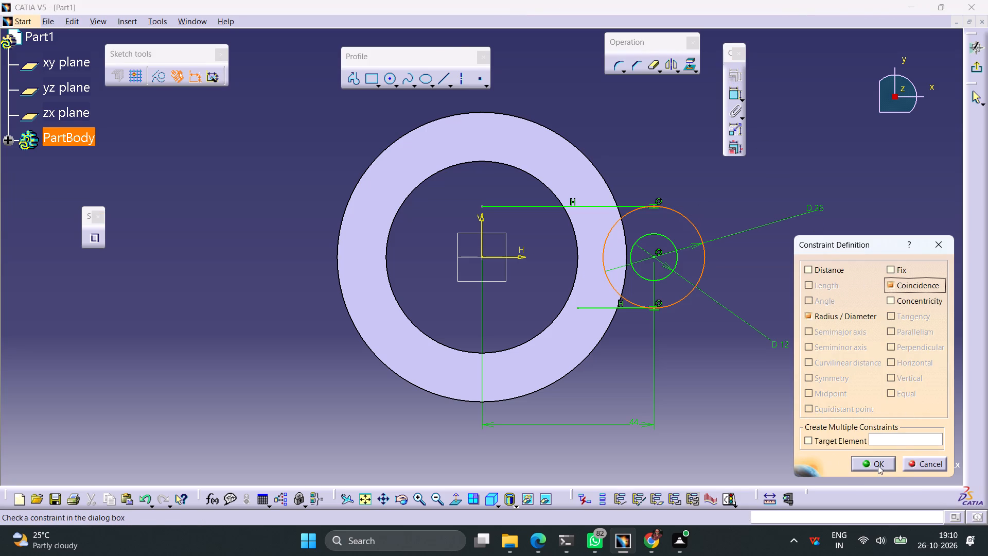
pyautogui.click(878, 465)
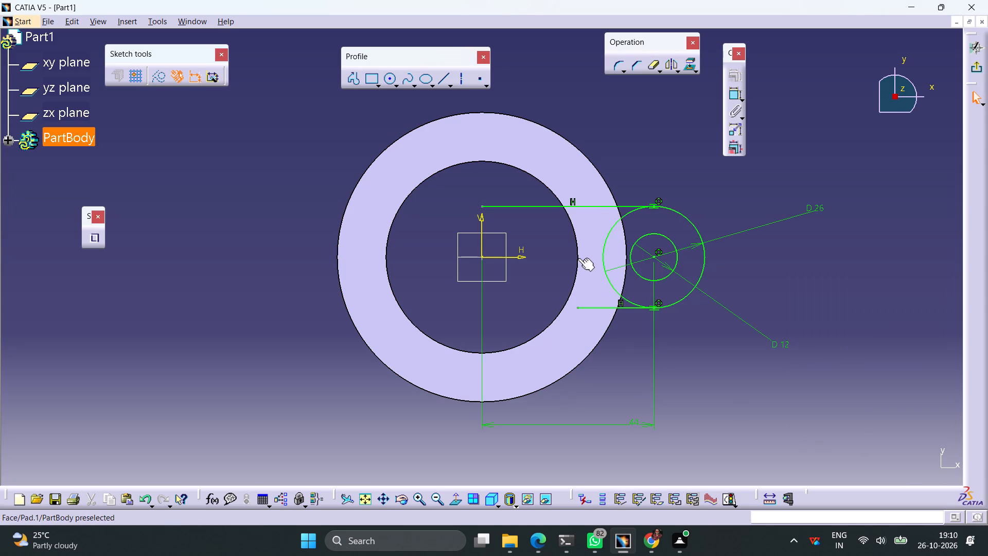
# Project the cylinder's outer circular edge onto the sketch plane with the preset projection settings.
pyautogui.click(610, 185)
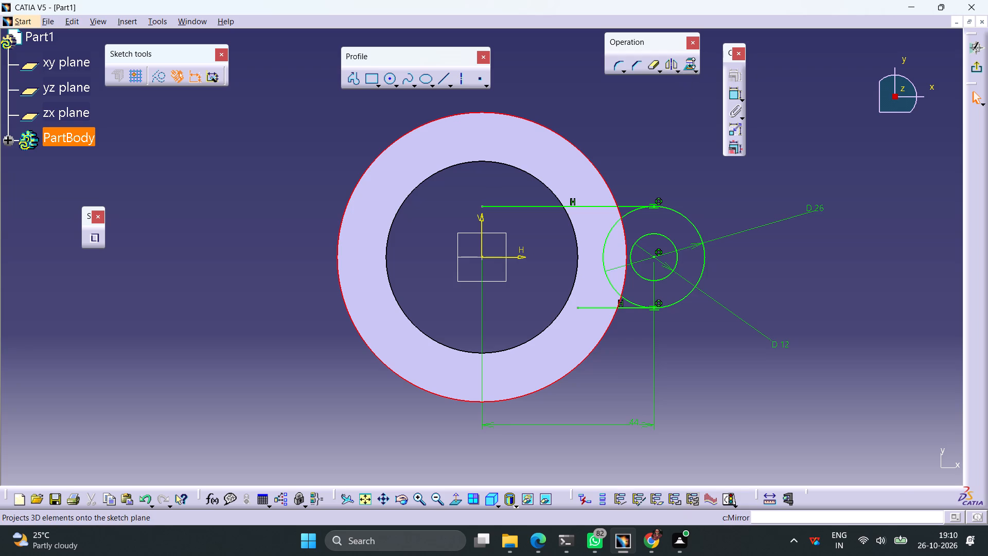
pyautogui.click(690, 64)
pyautogui.click(863, 463)
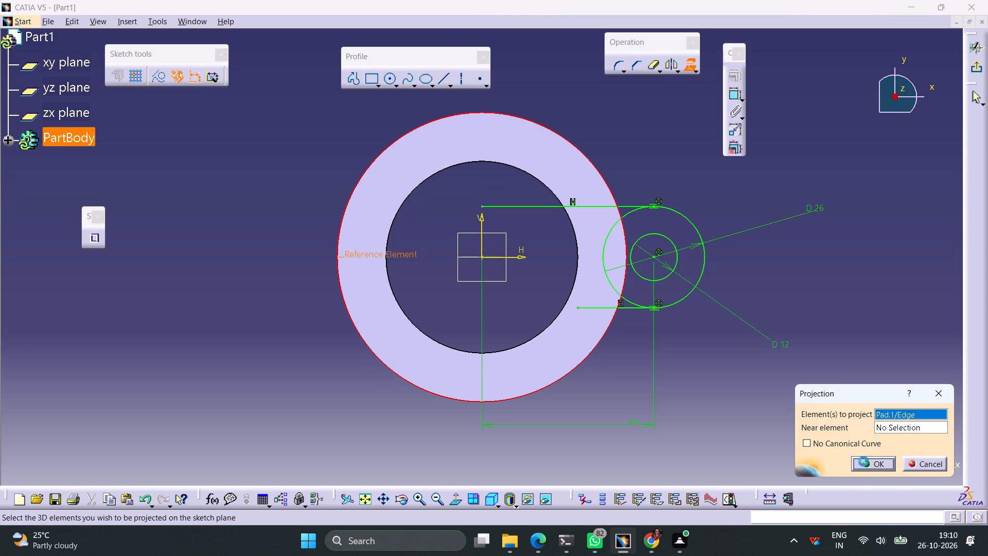
pyautogui.click(791, 394)
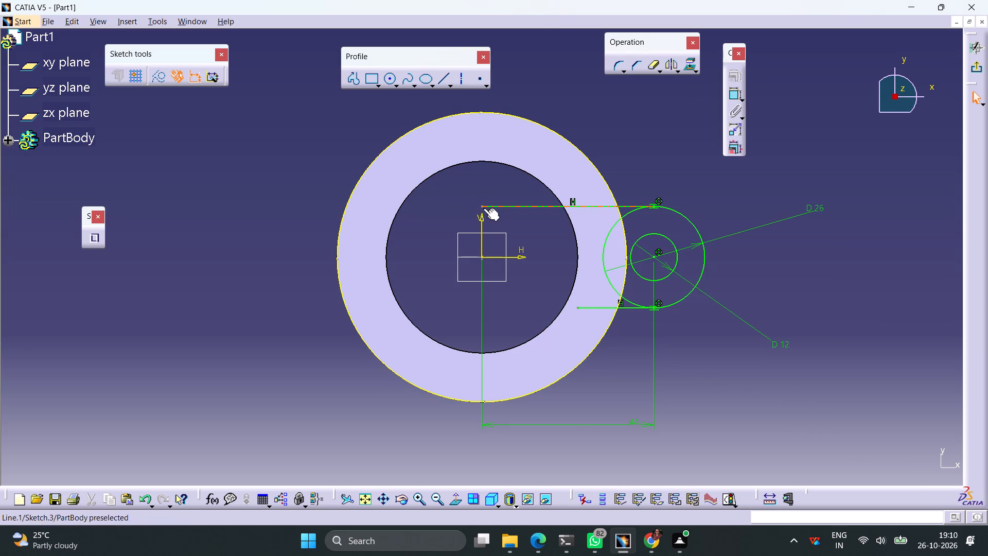
# Constrain the upper tangent line's inner endpoint to coincide with the projected outer circle of the cylinder.
pyautogui.click(481, 208)
pyautogui.keyDown('ctrl'); pyautogui.click(608, 185); pyautogui.keyUp('ctrl')
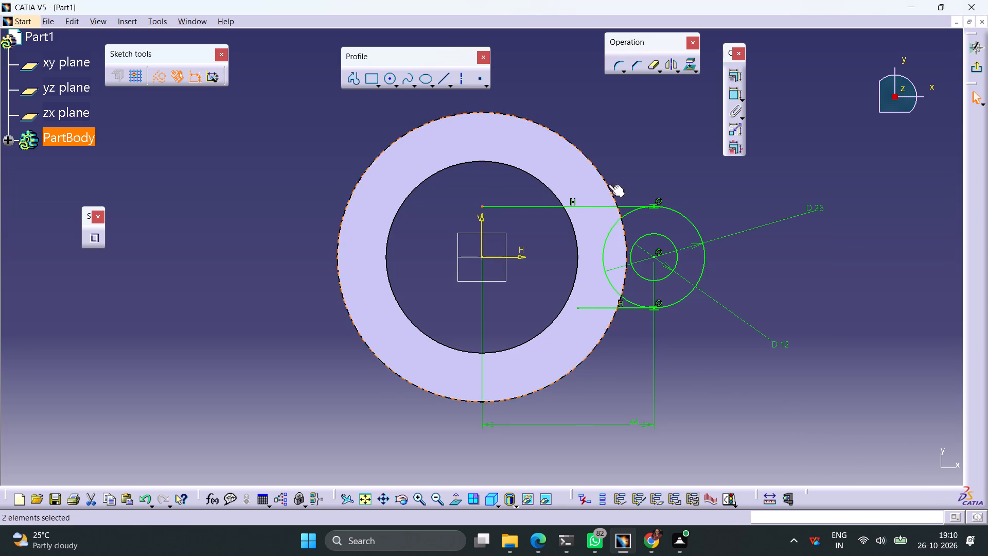
pyautogui.click(733, 76)
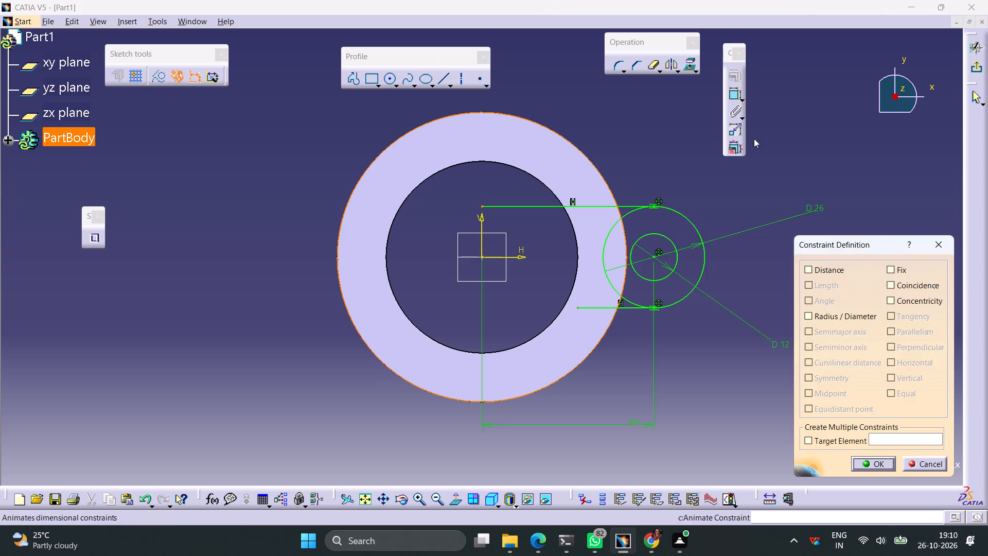
pyautogui.click(906, 282)
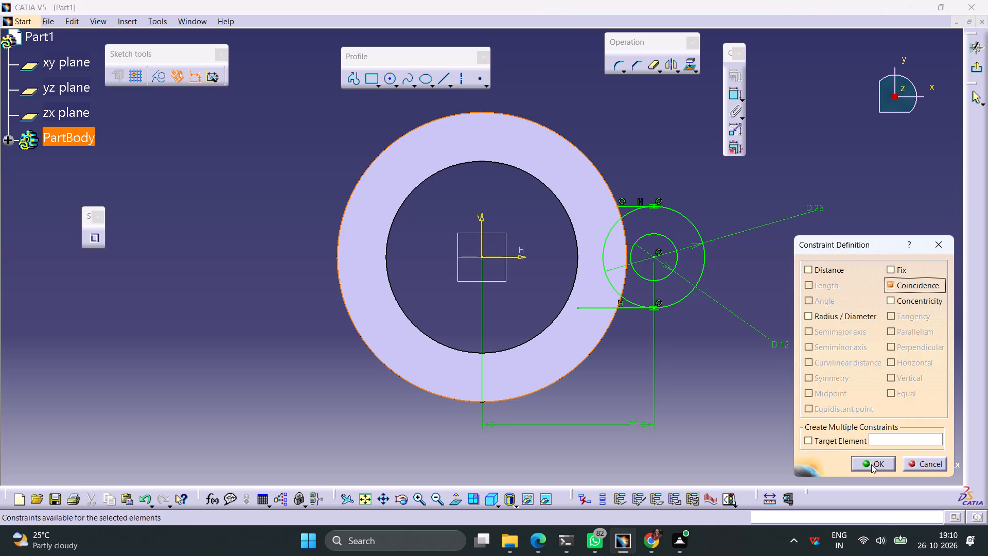
pyautogui.click(871, 464)
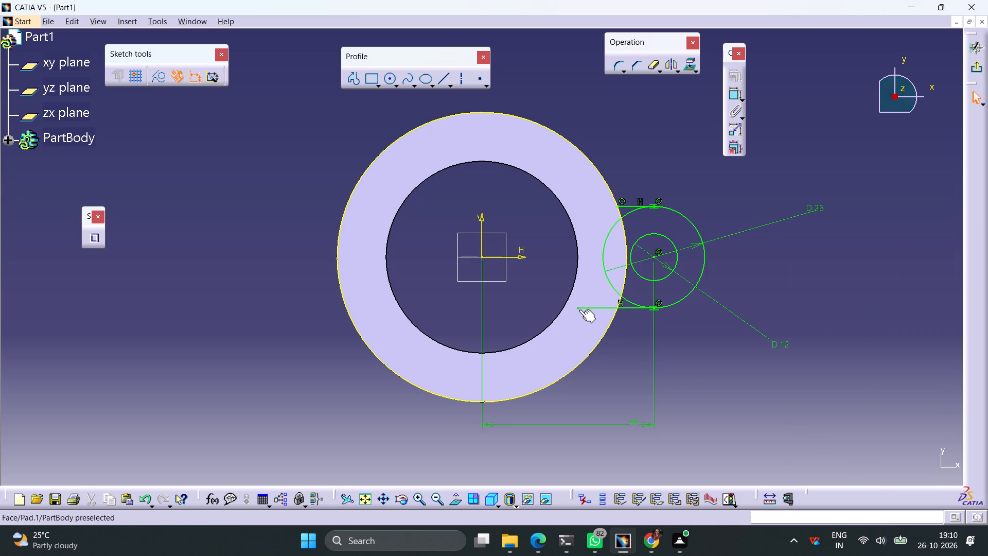
# Constrain the lower tangent line's inner endpoint to coincide with the projected outer circle of the cylinder.
pyautogui.click(578, 309)
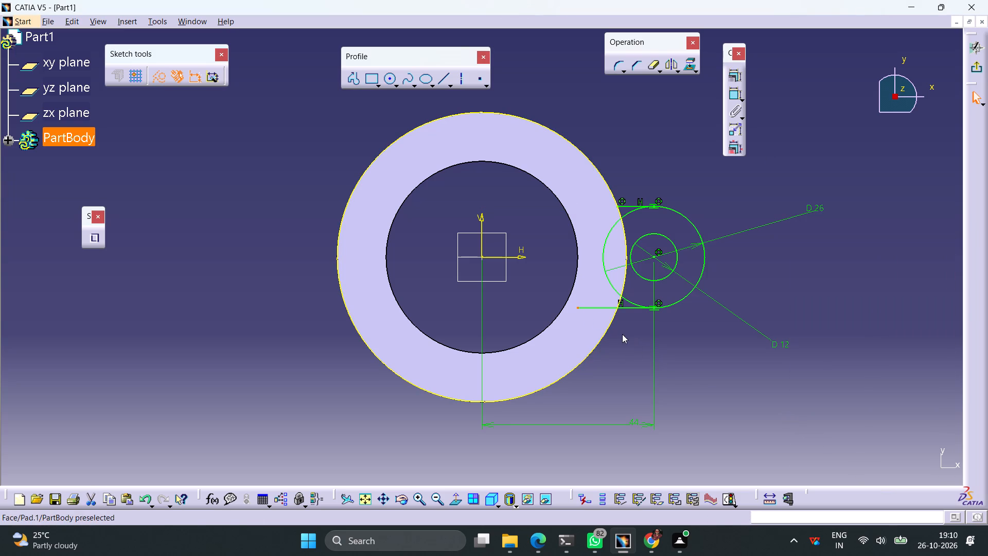
pyautogui.keyDown('ctrl'); pyautogui.click(606, 330); pyautogui.keyUp('ctrl')
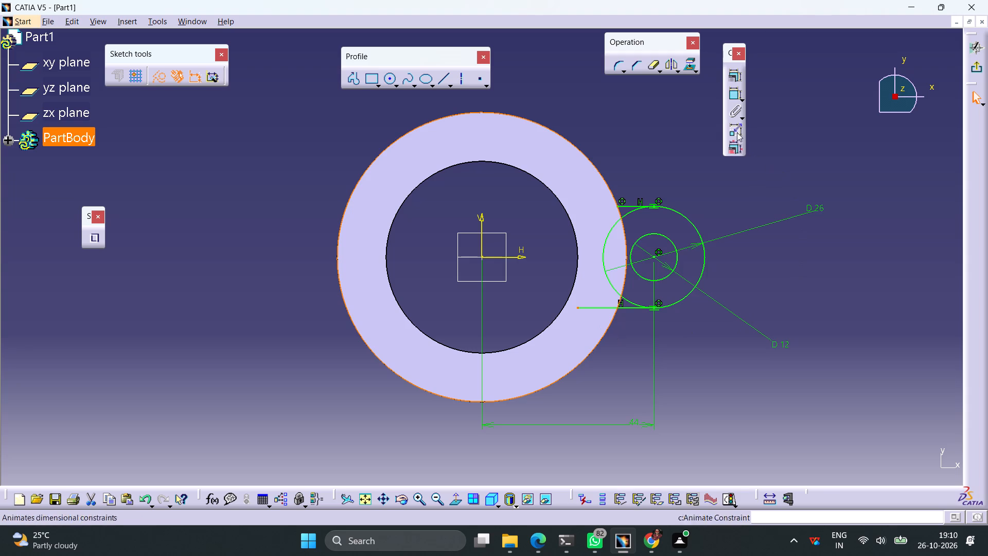
pyautogui.click(730, 74)
pyautogui.click(912, 285)
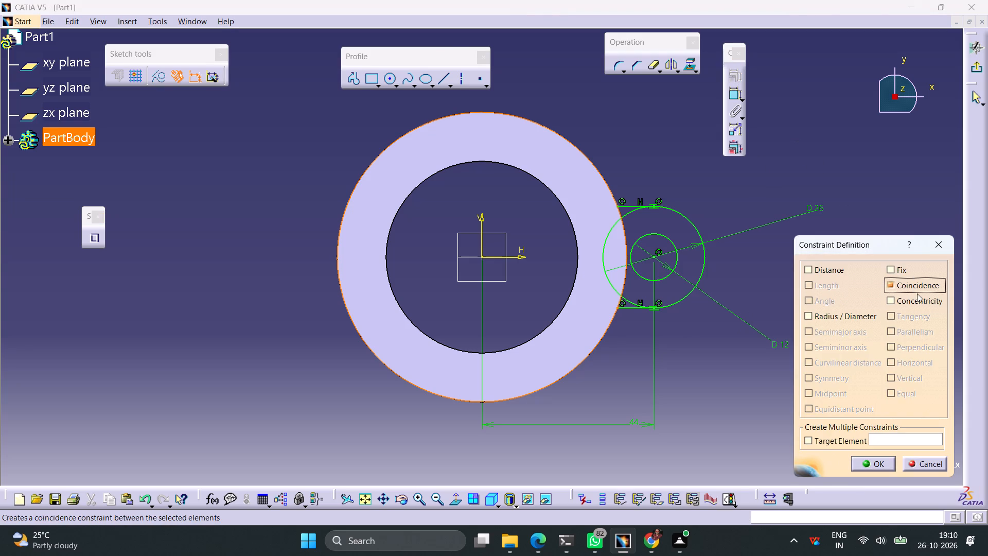
pyautogui.click(871, 465)
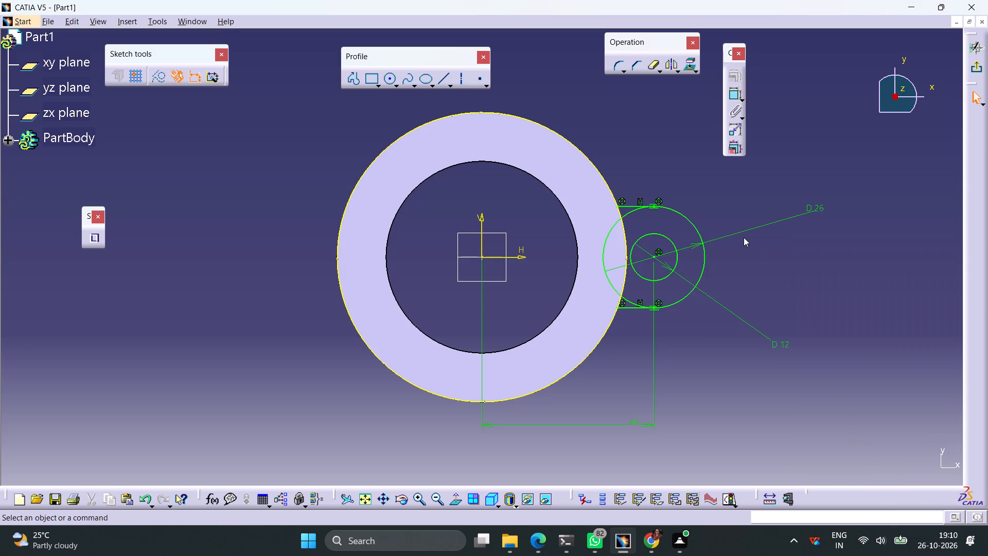
# Quick-trim the inner portions of the 26 mm circle between the two tangent lines, leaving only the lug's outer arc.
pyautogui.click(651, 67)
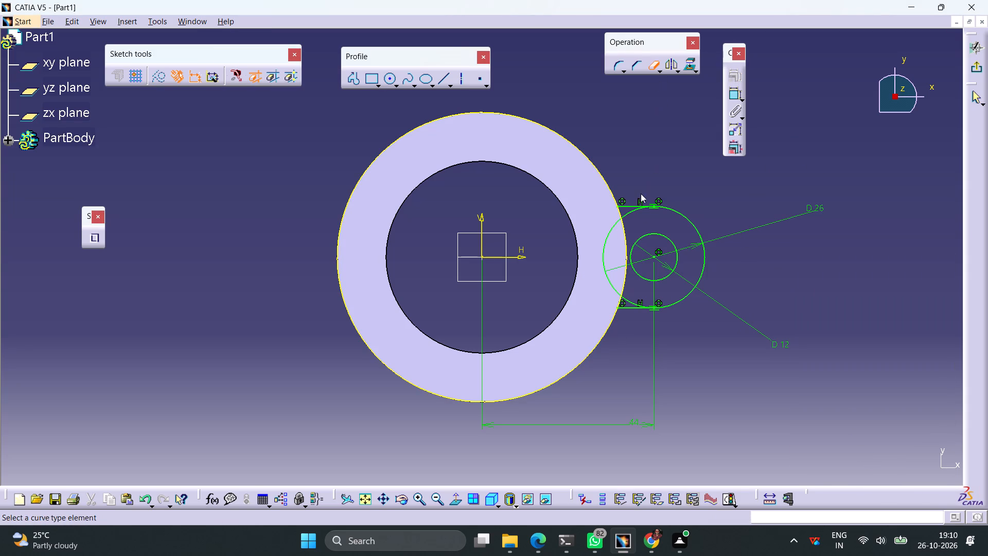
pyautogui.click(609, 234)
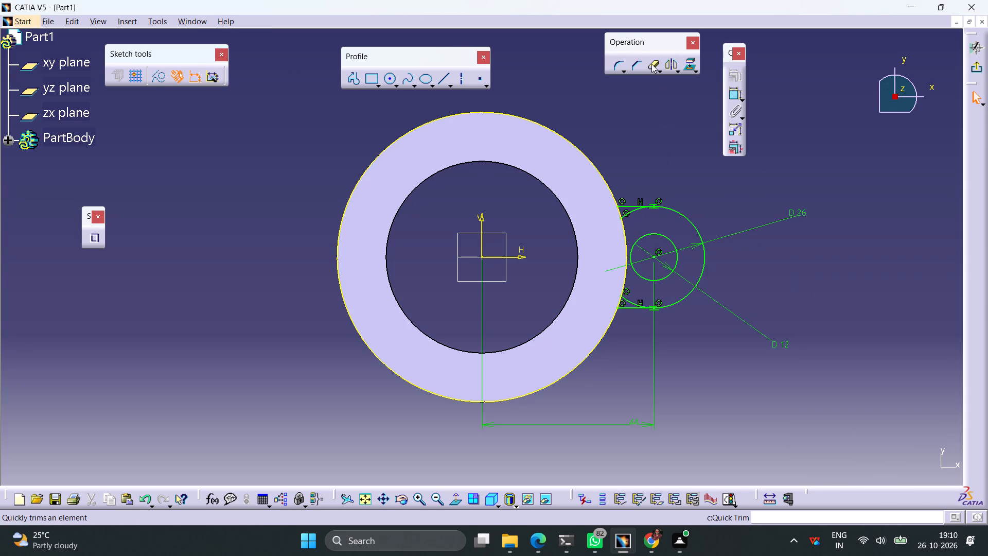
pyautogui.click(651, 64)
pyautogui.keyDown('ctrl'); pyautogui.moveTo(650, 232); pyautogui.dragTo(647, 190, button='middle'); pyautogui.keyUp('ctrl')
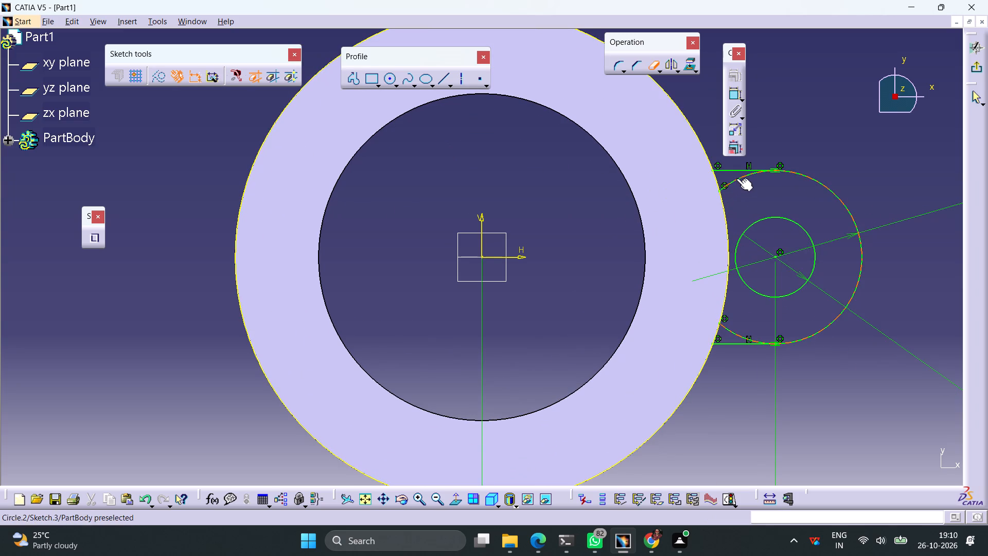
pyautogui.click(736, 178)
pyautogui.click(652, 65)
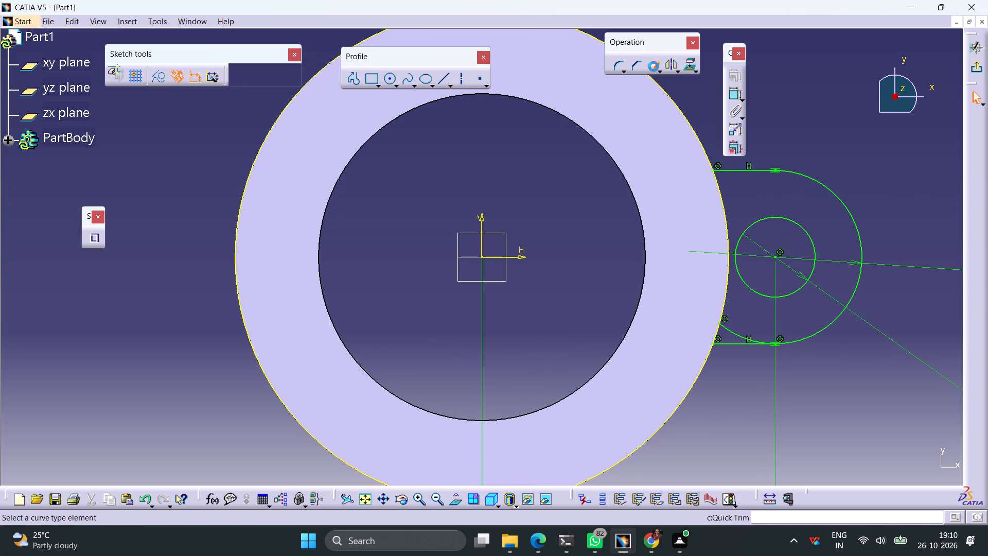
pyautogui.click(732, 332)
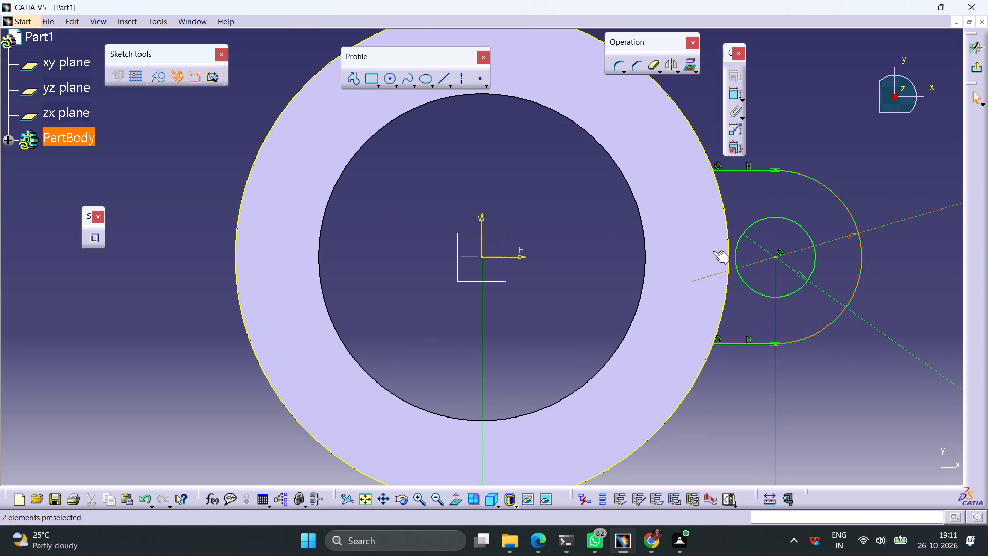
# Draw a line from the origin outward past the ring at about 135° from the horizontal axis and convert it to a construction element.
pyautogui.keyDown('ctrl'); pyautogui.moveTo(700, 236); pyautogui.dragTo(692, 280, button='middle'); pyautogui.keyUp('ctrl')
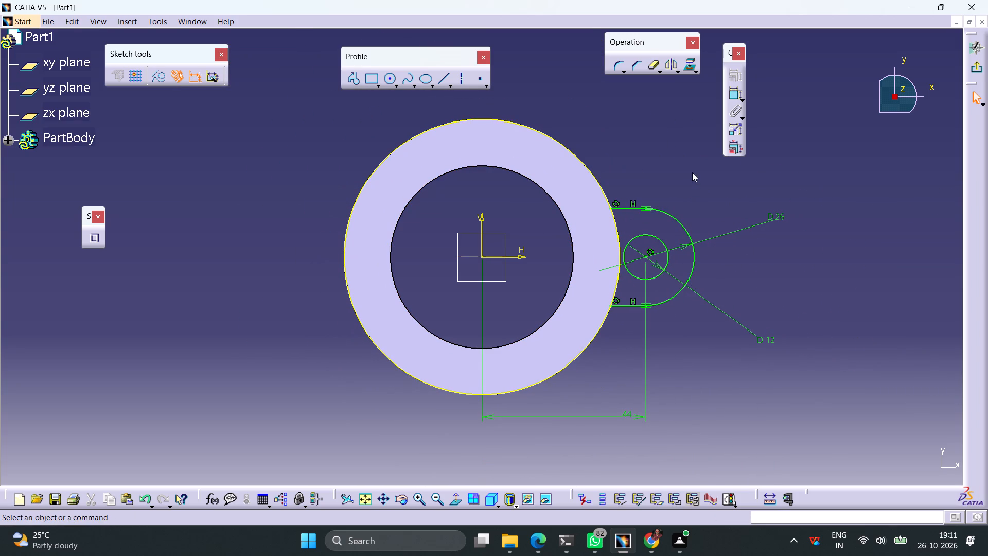
pyautogui.keyDown('ctrl'); pyautogui.moveTo(679, 163); pyautogui.dragTo(681, 177, button='middle'); pyautogui.keyUp('ctrl')
pyautogui.click(442, 82)
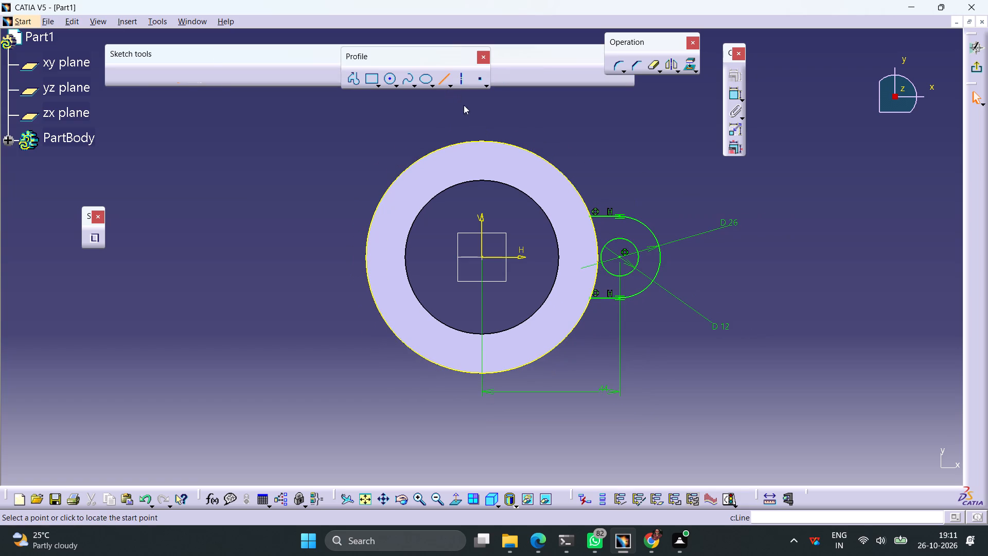
pyautogui.click(480, 256)
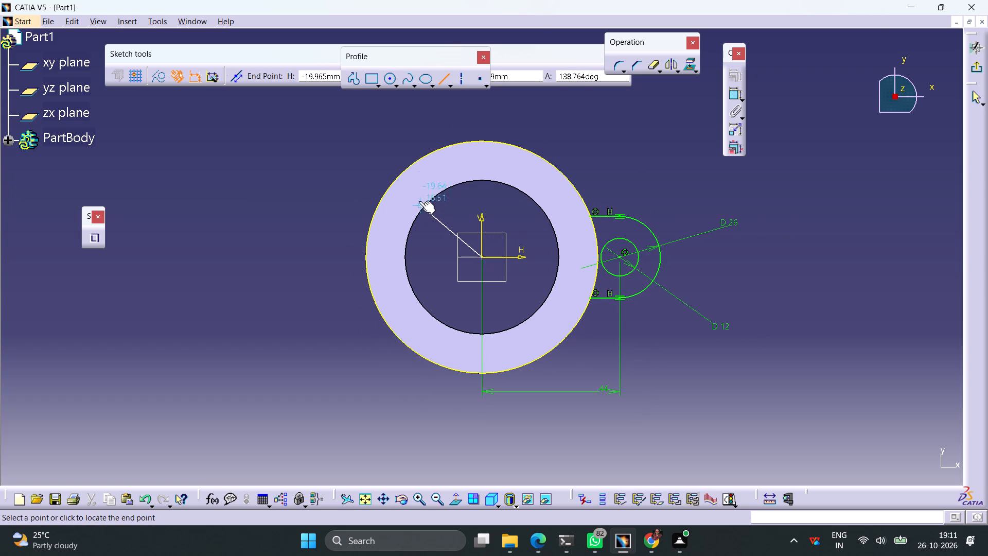
pyautogui.click(355, 127)
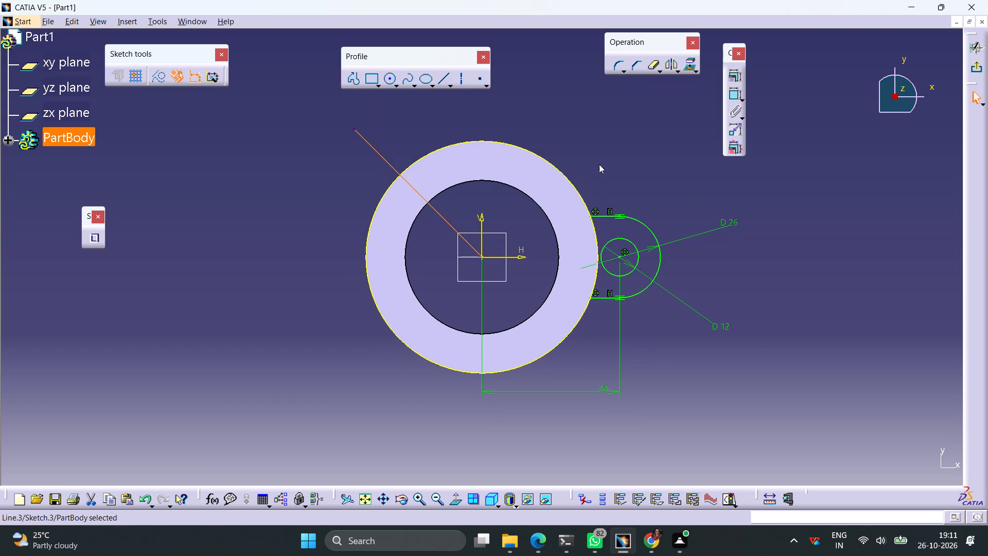
pyautogui.click(158, 82)
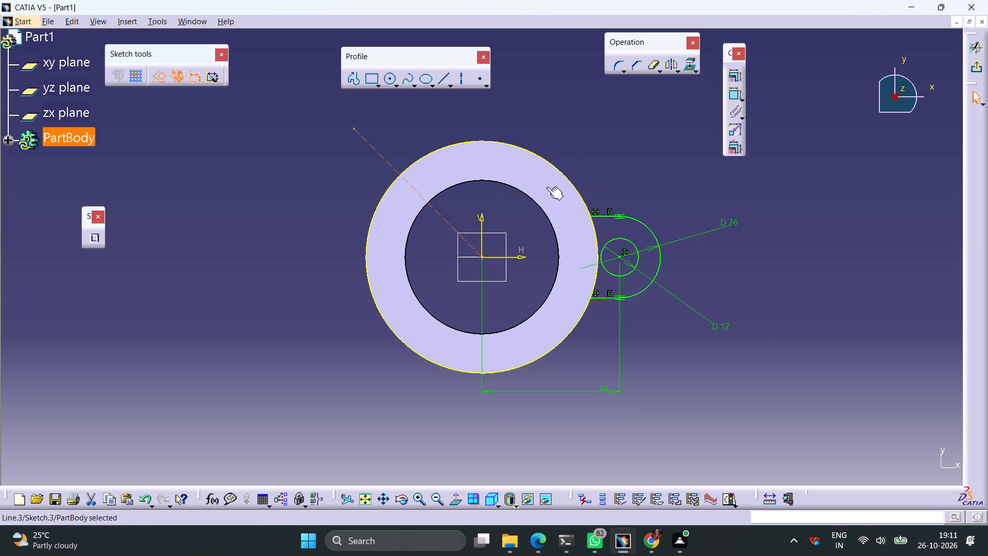
# Dimension the angle between the construction line and the horizontal axis and set it to 120°.
pyautogui.click(732, 92)
pyautogui.click(515, 257)
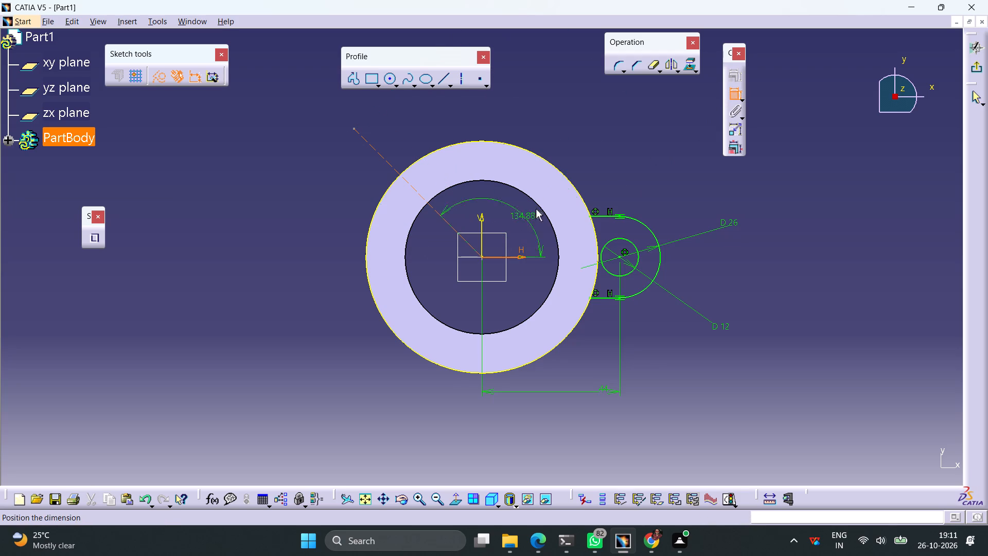
pyautogui.click(517, 223)
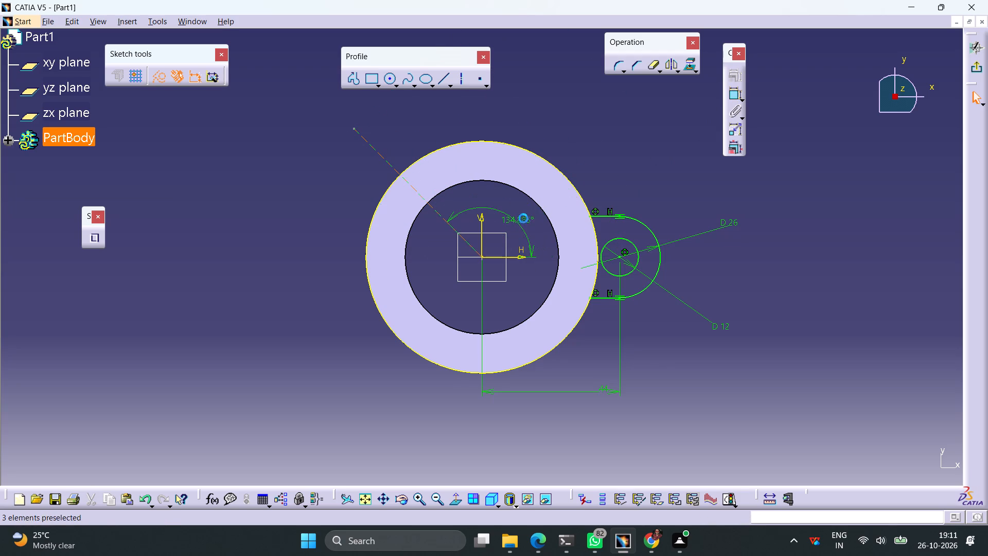
pyautogui.doubleClick(524, 217)
pyautogui.doubleClick(524, 219)
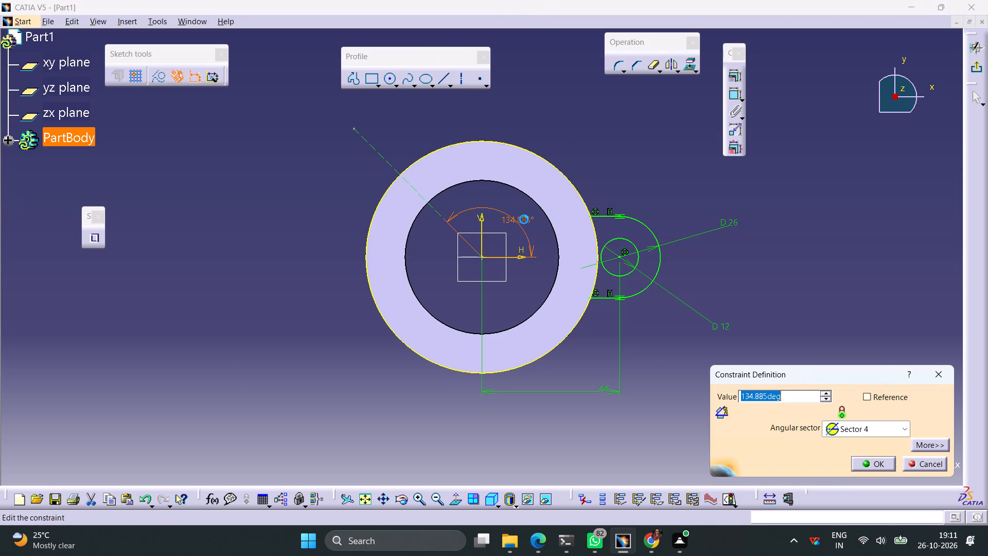
pyautogui.write('120')
pyautogui.press('Return')
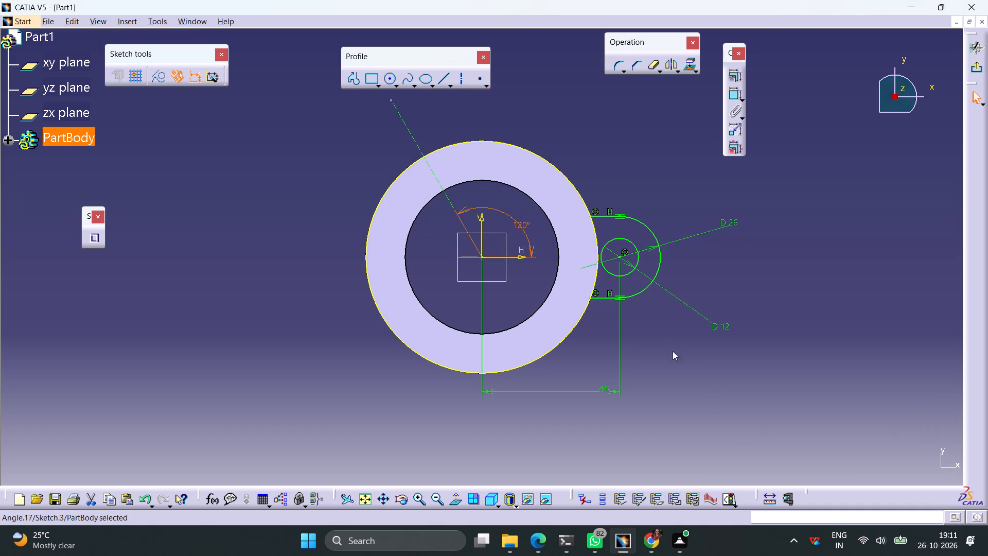
pyautogui.click(678, 365)
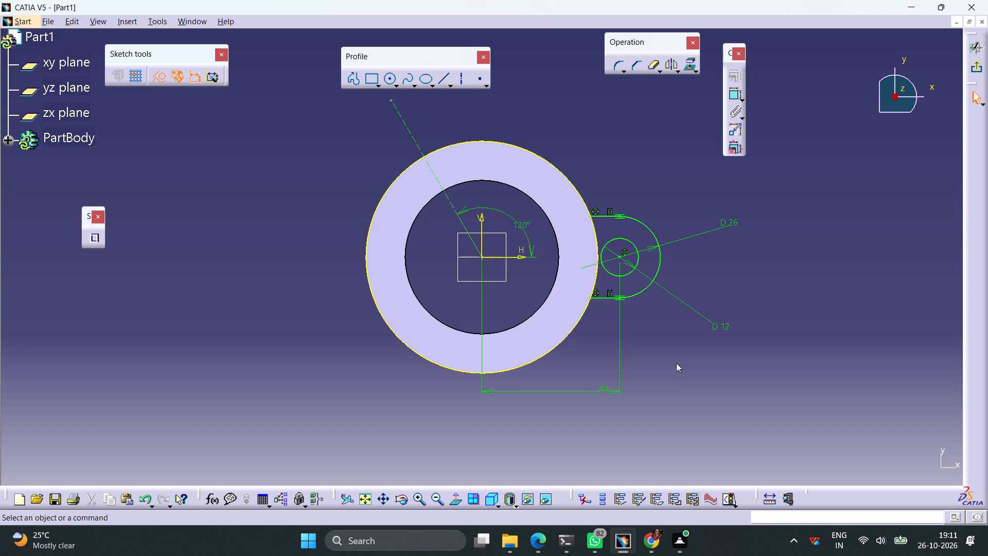
# Draw a circle about 9 mm in diameter centred on the construction line just outside the ring, and convert it to a standard element.
pyautogui.click(391, 82)
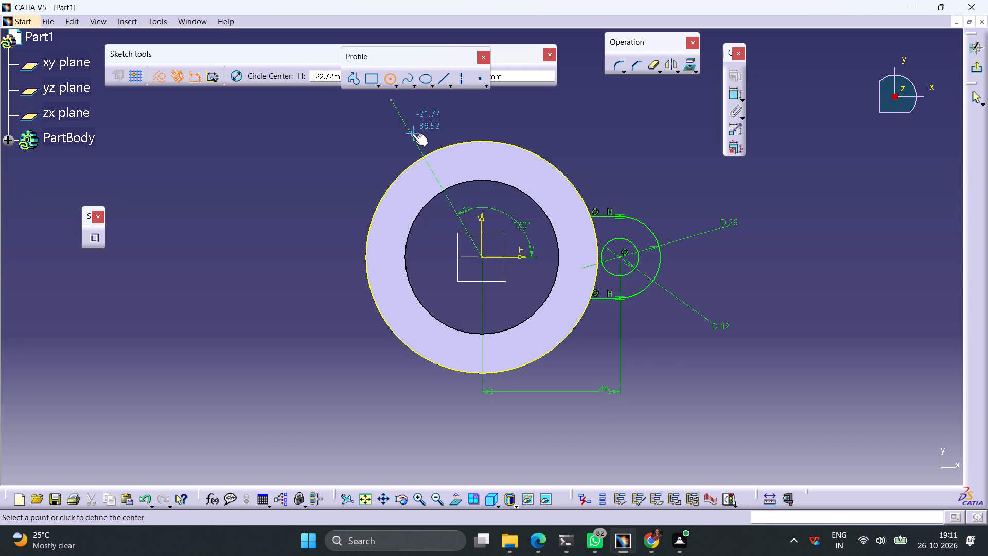
pyautogui.click(412, 133)
pyautogui.click(422, 126)
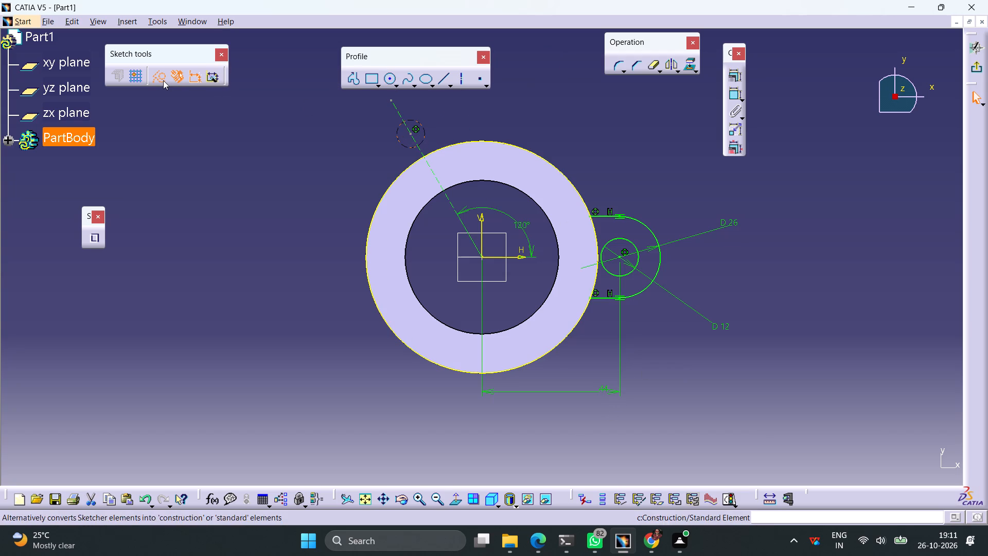
pyautogui.click(163, 80)
# Dimension the new circle's diameter and set it to 12 mm.
pyautogui.click(731, 97)
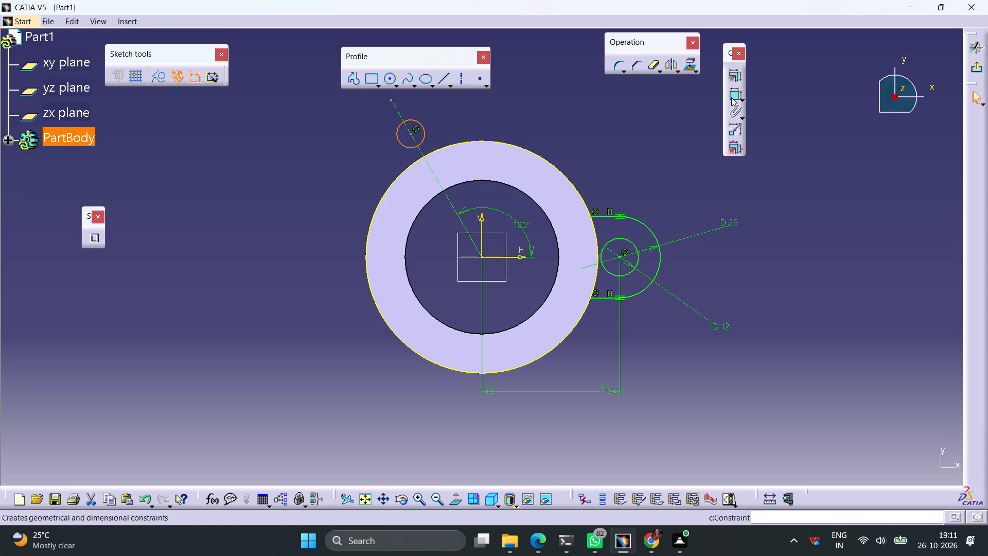
pyautogui.click(343, 176)
pyautogui.doubleClick(343, 170)
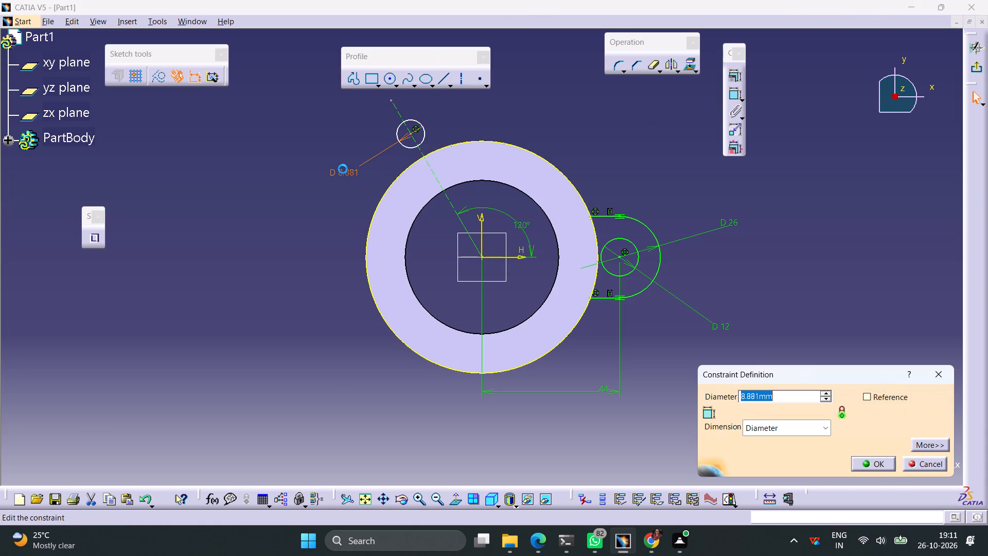
pyautogui.write('12')
pyautogui.press('Return')
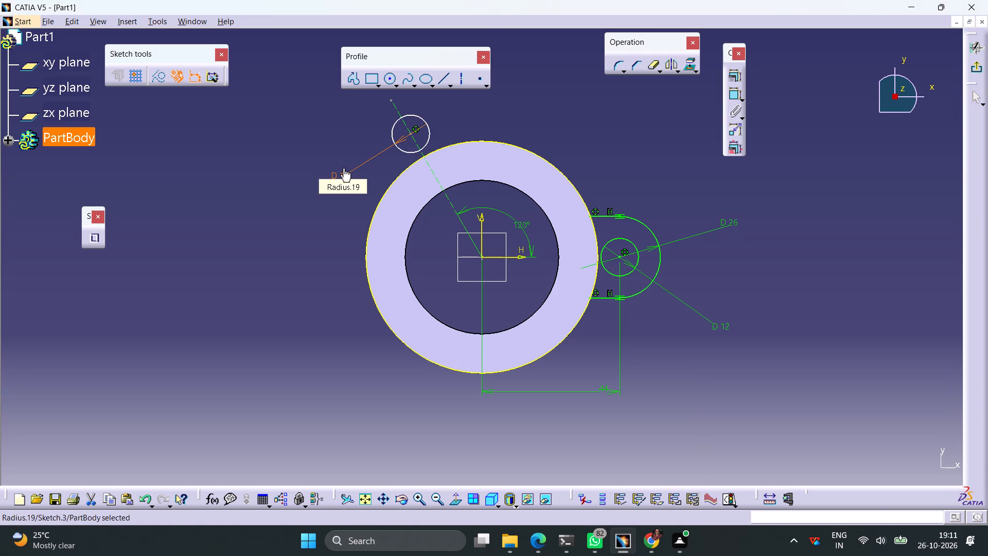
pyautogui.click(504, 117)
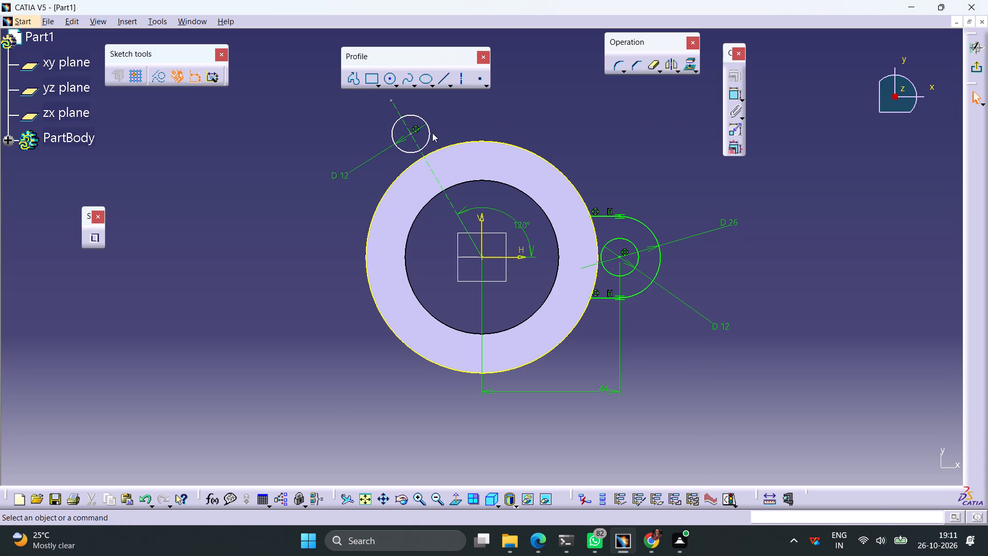
# Dimension the distance from the new circle's centre to the origin and set it to 44 mm.
pyautogui.click(411, 134)
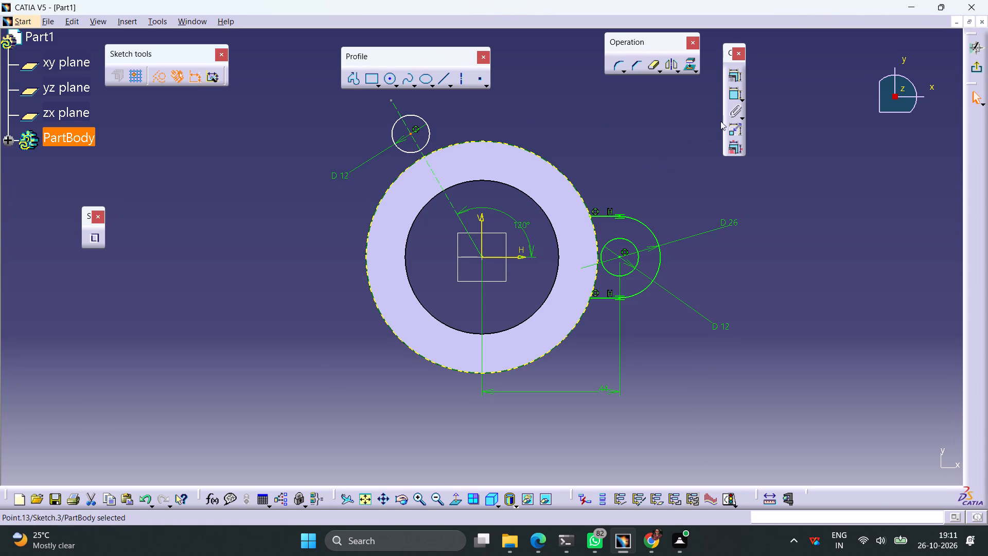
pyautogui.click(732, 93)
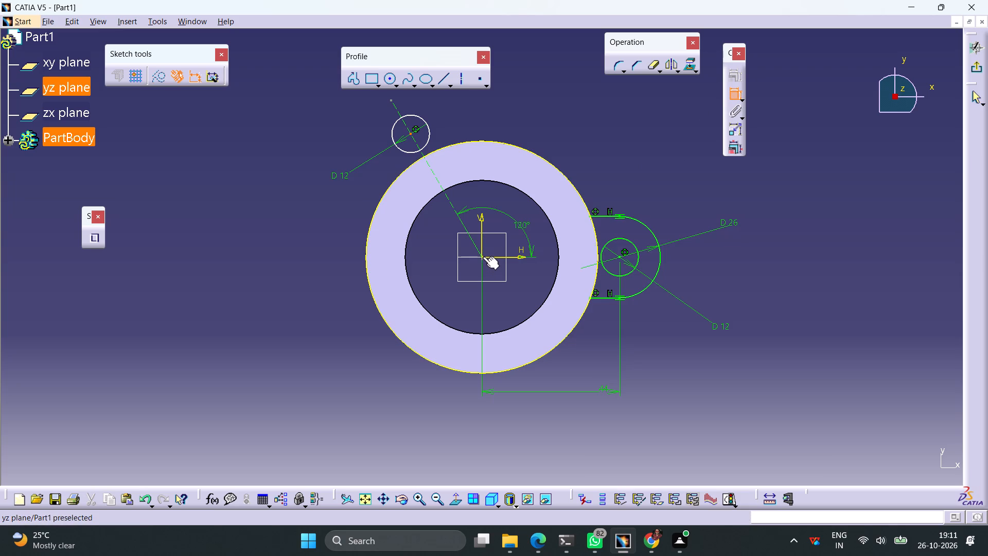
pyautogui.click(483, 256)
pyautogui.click(325, 291)
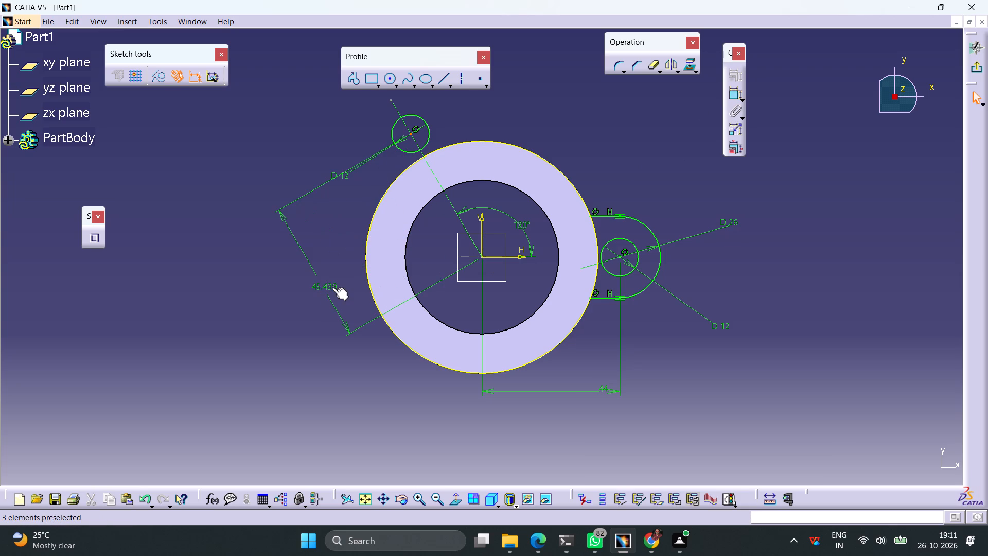
pyautogui.doubleClick(330, 286)
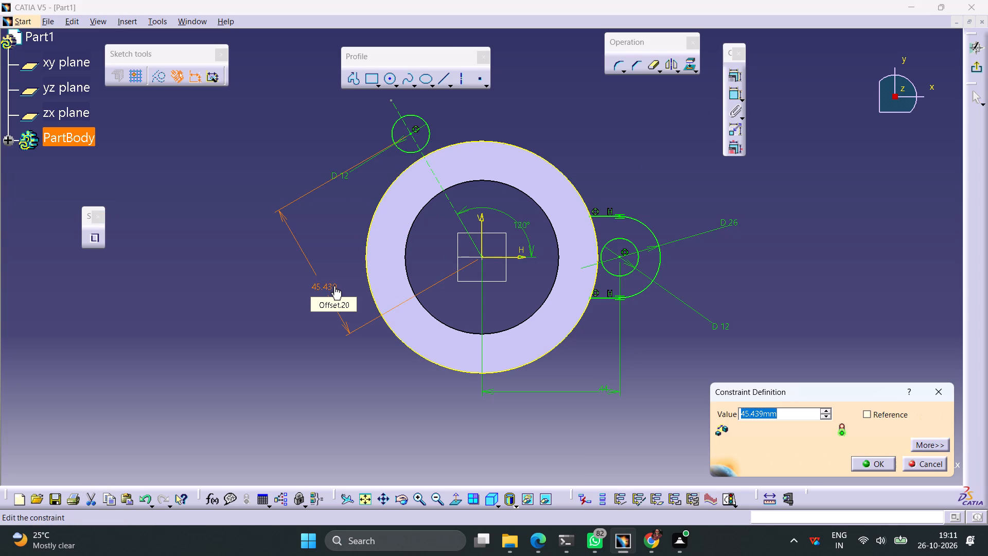
pyautogui.write('44')
pyautogui.press('Return')
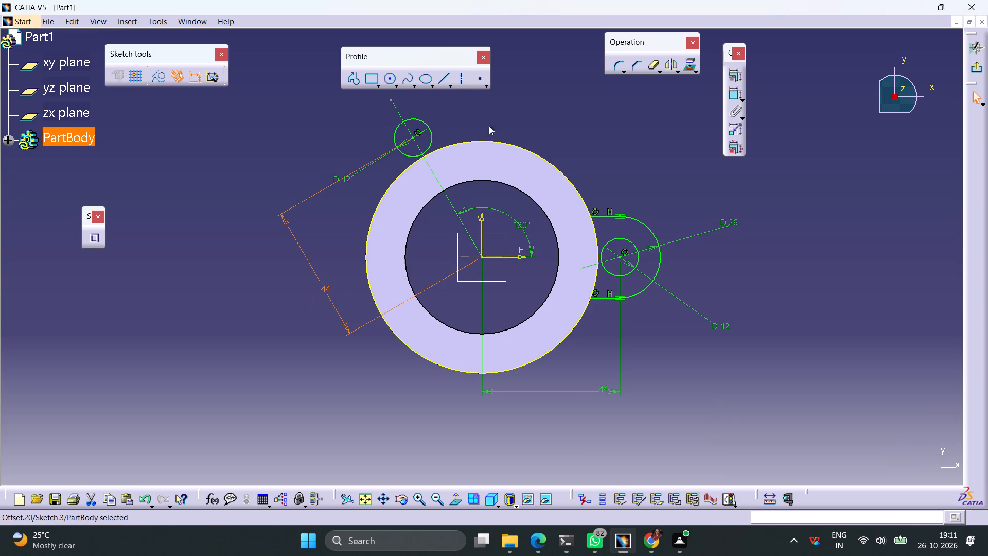
pyautogui.click(487, 103)
# Draw a circle about 20 mm in diameter concentric with the 12 mm circle on the 120° construction line.
pyautogui.click(387, 80)
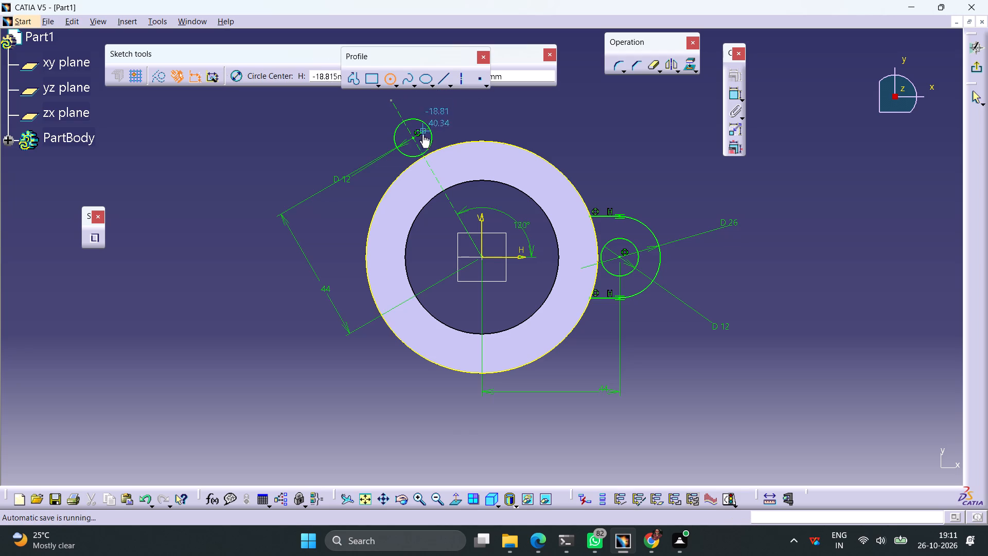
pyautogui.click(413, 137)
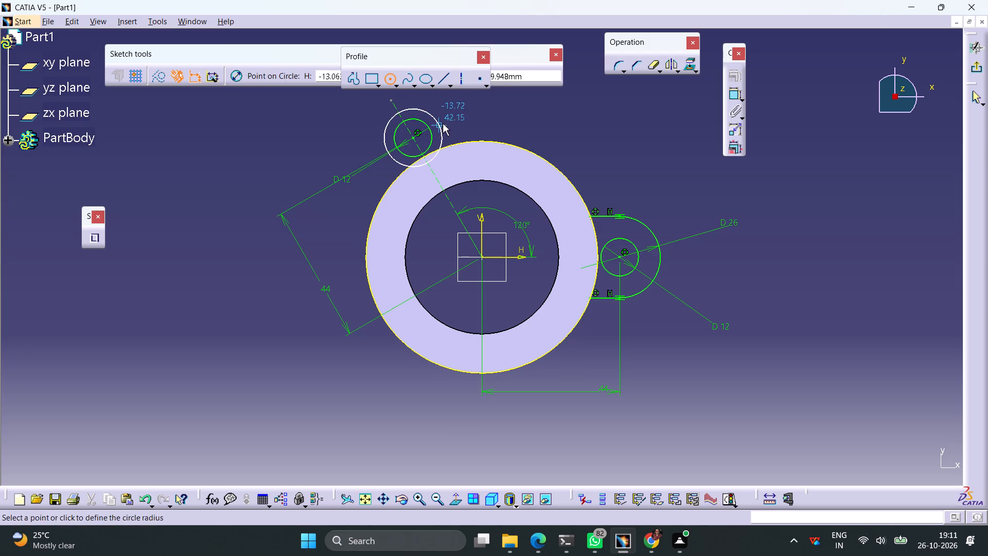
pyautogui.click(443, 124)
# Dimension the new outer circle's diameter and set it to 26 mm.
pyautogui.click(731, 98)
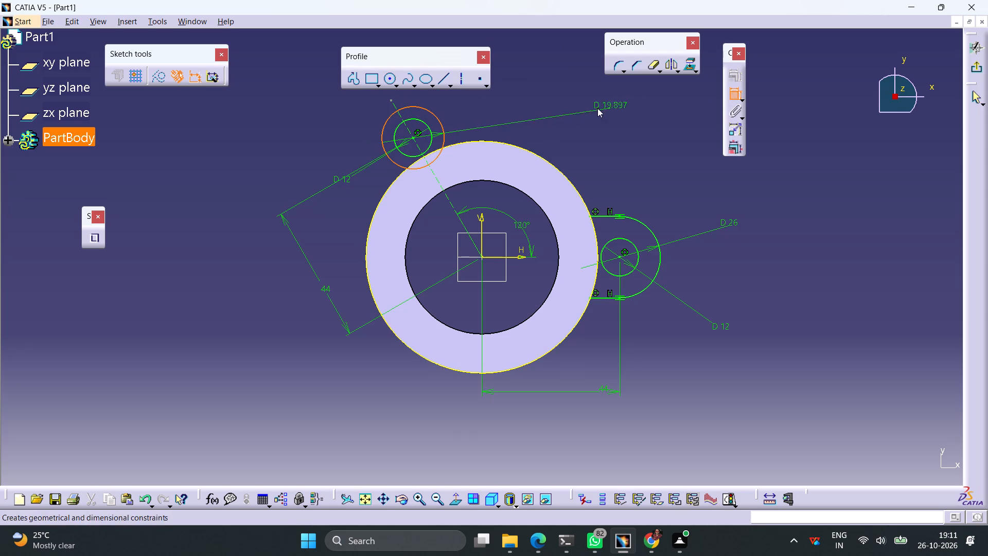
pyautogui.click(511, 116)
pyautogui.doubleClick(519, 114)
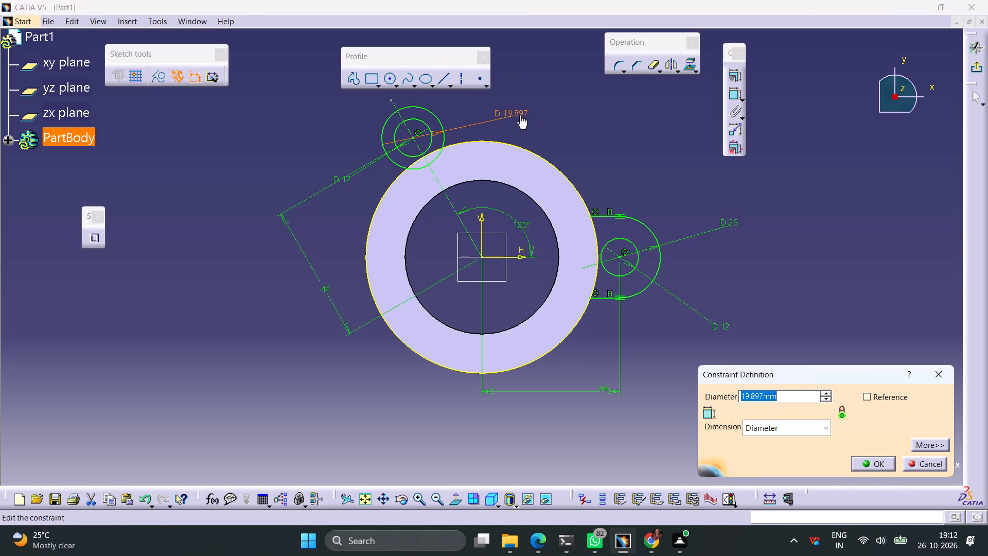
pyautogui.write('26')
pyautogui.press('Return')
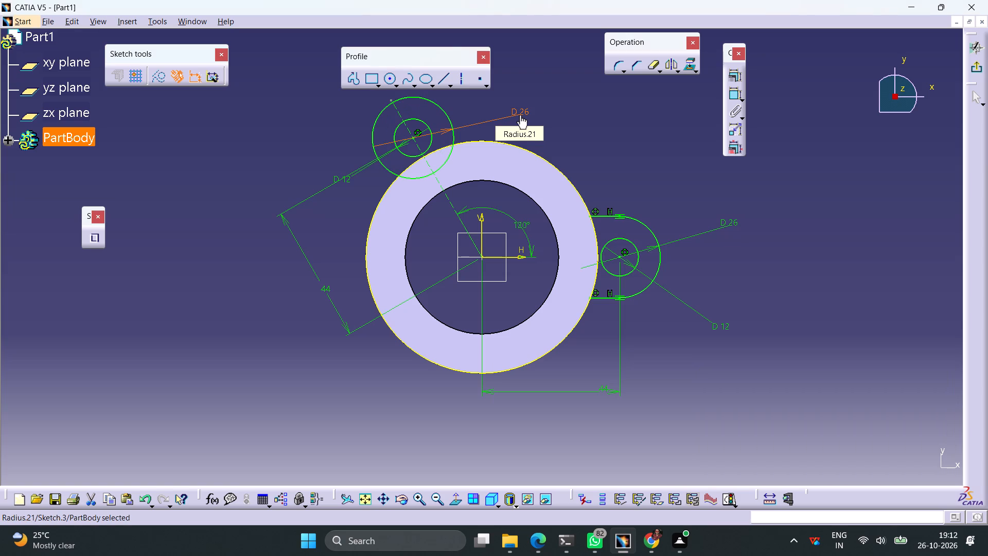
pyautogui.click(597, 137)
# Draw a line parallel to the 120° construction line, left of the new 26 mm circle, and make it tangent to that circle.
pyautogui.click(445, 79)
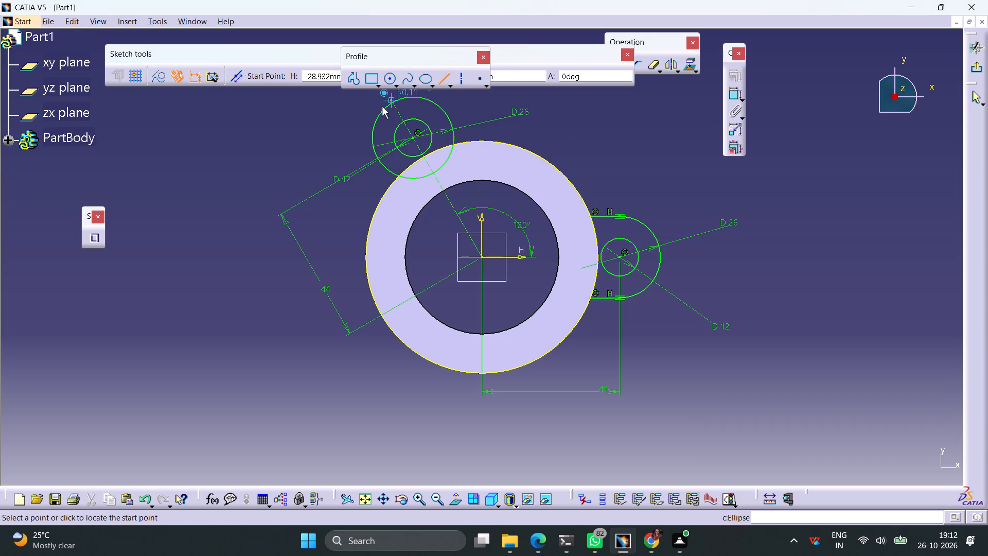
pyautogui.click(330, 126)
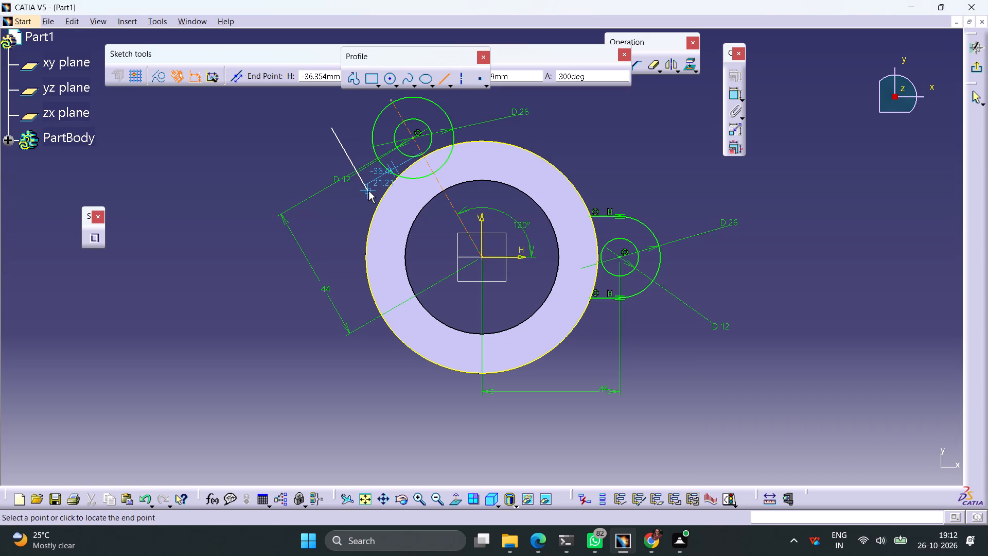
pyautogui.click(368, 191)
pyautogui.keyDown('ctrl'); pyautogui.click(383, 167); pyautogui.keyUp('ctrl')
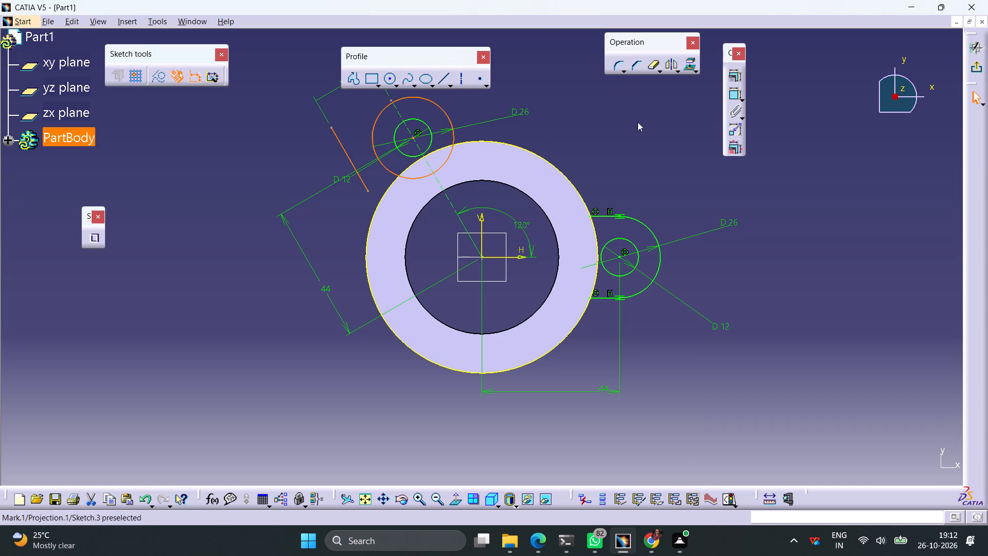
pyautogui.click(731, 78)
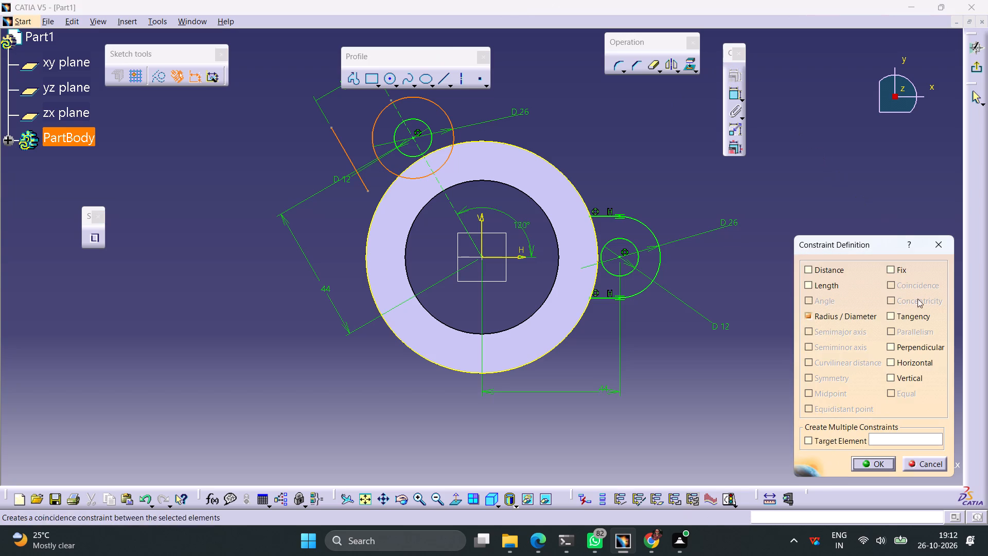
pyautogui.click(921, 318)
pyautogui.click(872, 462)
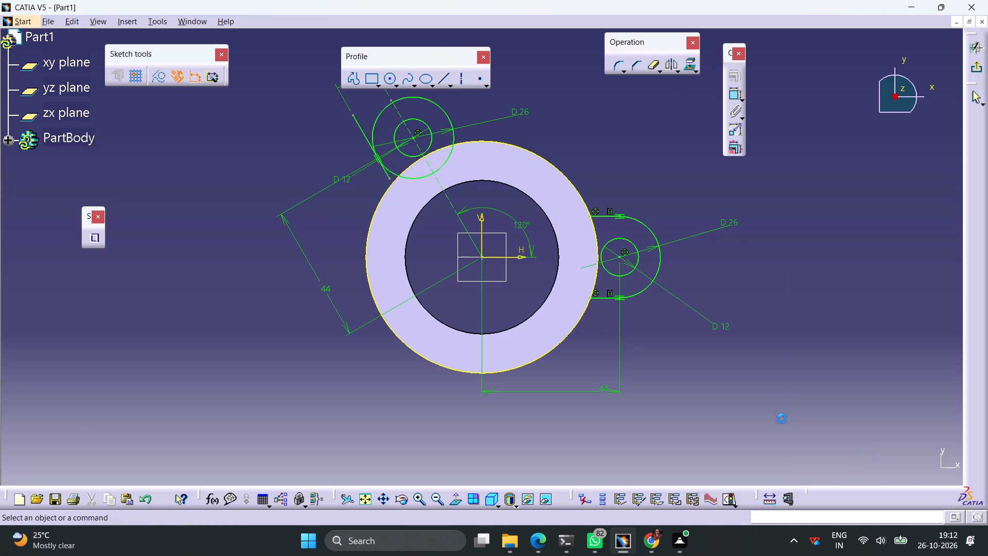
# Make the tangent line's lower endpoint coincident with the ring's outer edge.
pyautogui.click(389, 179)
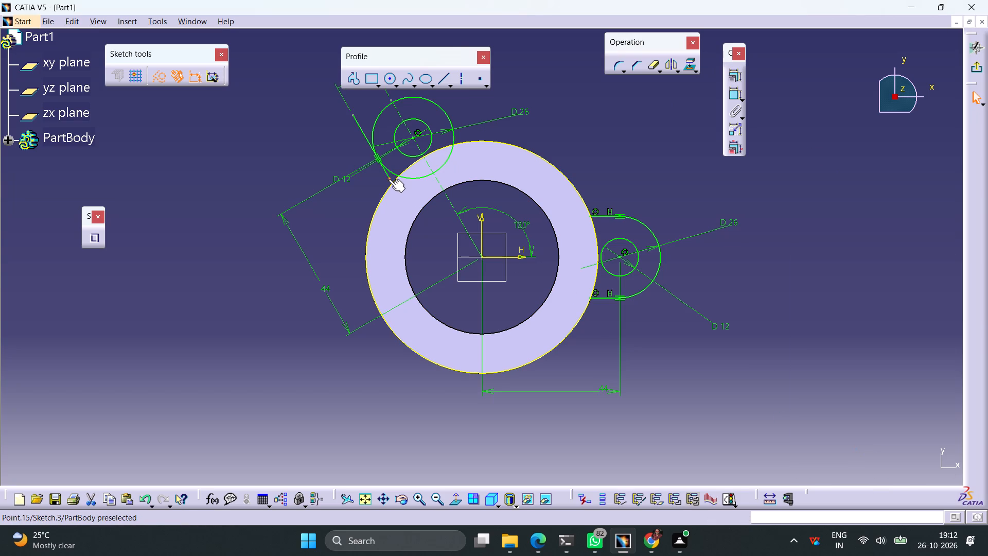
pyautogui.keyDown('ctrl'); pyautogui.click(393, 185); pyautogui.keyUp('ctrl')
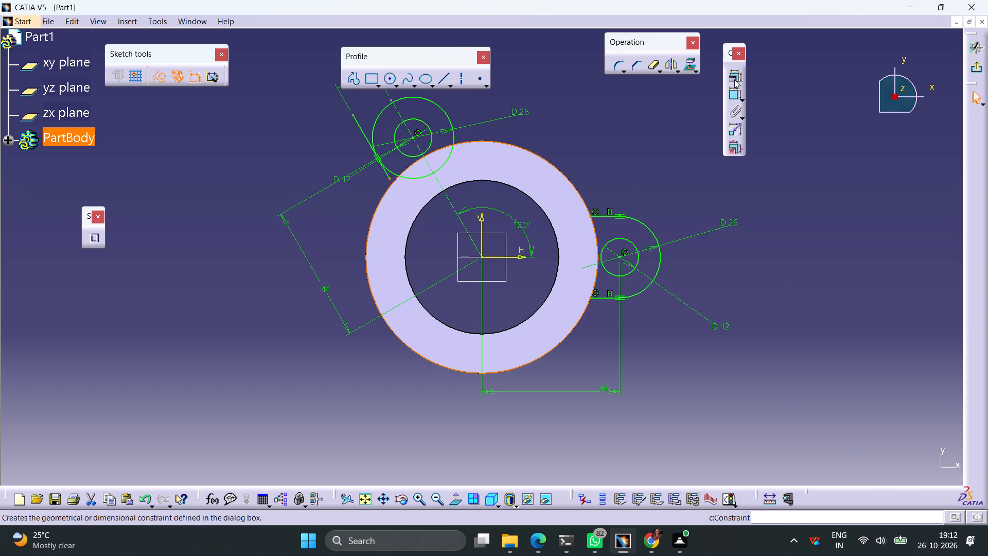
pyautogui.click(734, 77)
pyautogui.click(919, 285)
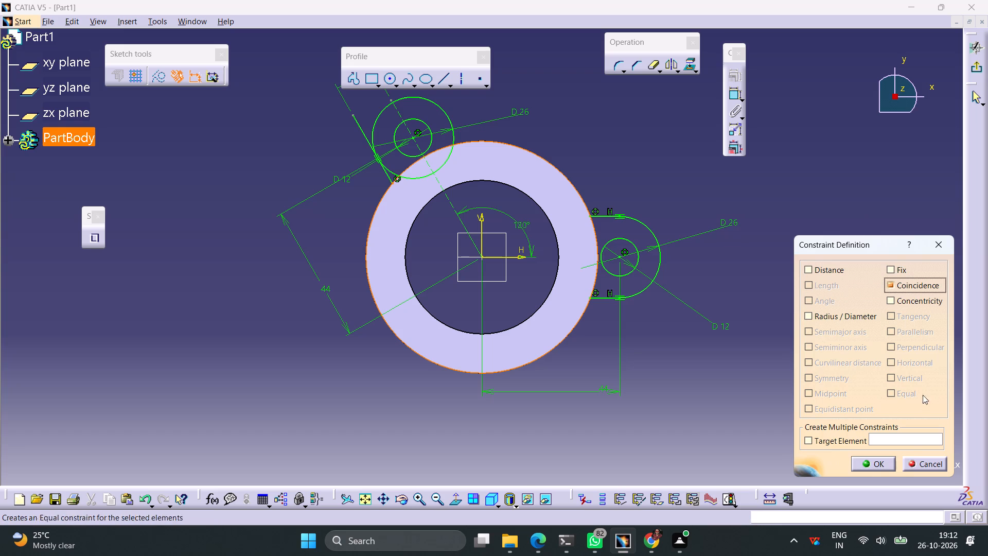
pyautogui.click(872, 470)
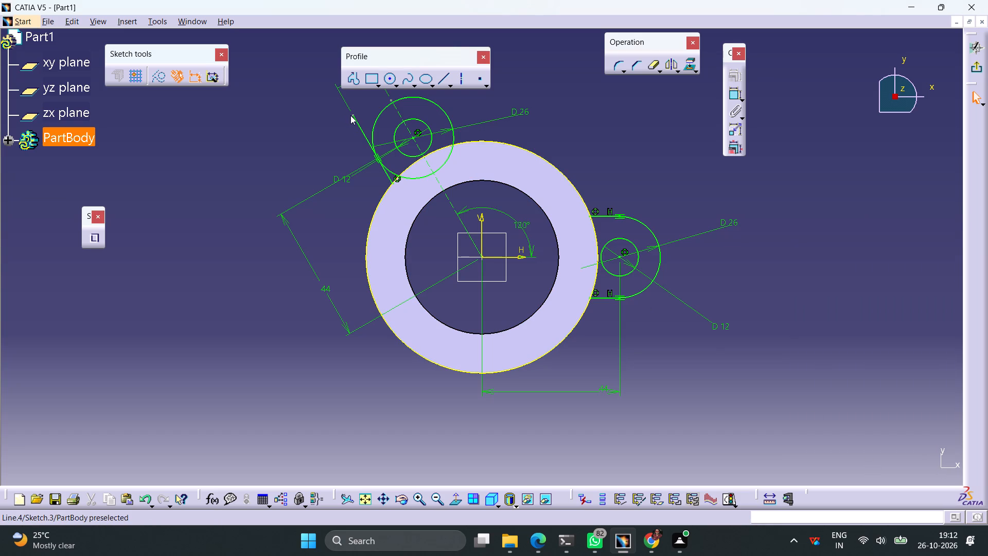
# Make the tangent line's upper endpoint coincident with the upper-left 26 mm circle.
pyautogui.click(352, 115)
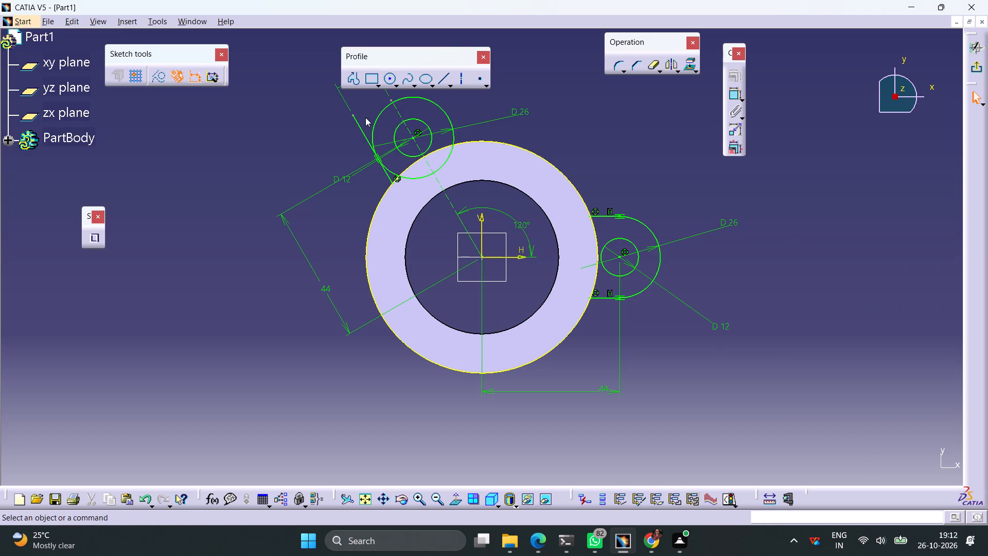
pyautogui.click(352, 114)
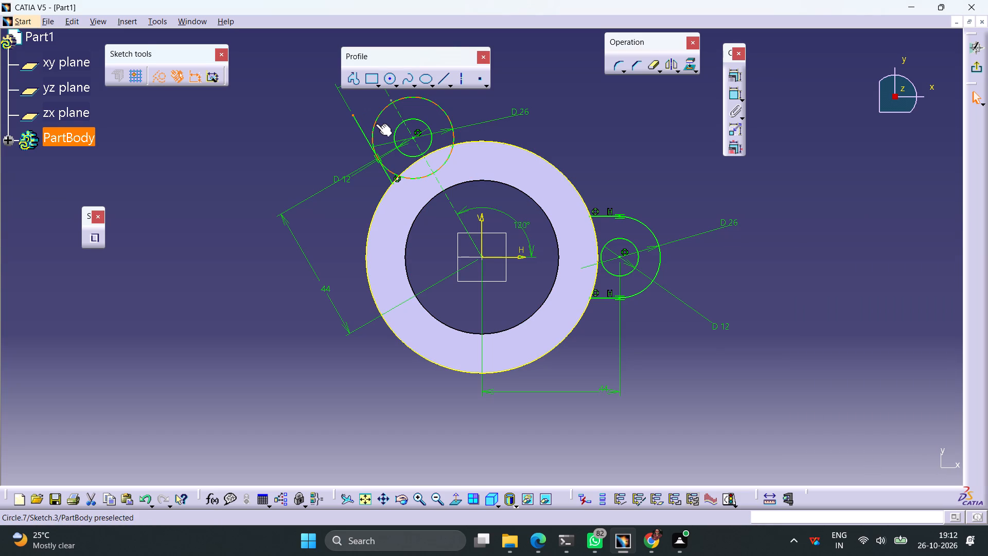
pyautogui.keyDown('ctrl'); pyautogui.click(376, 124); pyautogui.keyUp('ctrl')
pyautogui.click(732, 78)
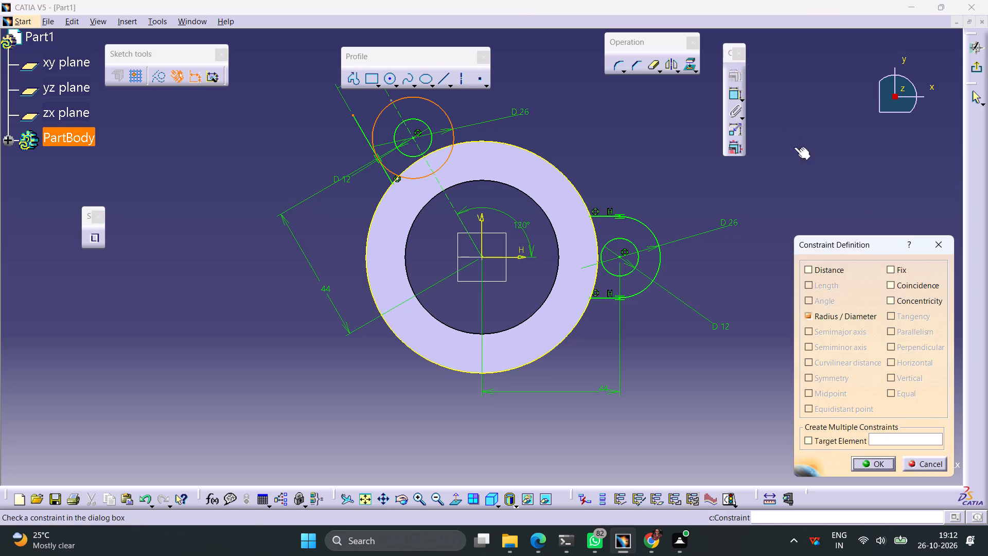
pyautogui.click(906, 285)
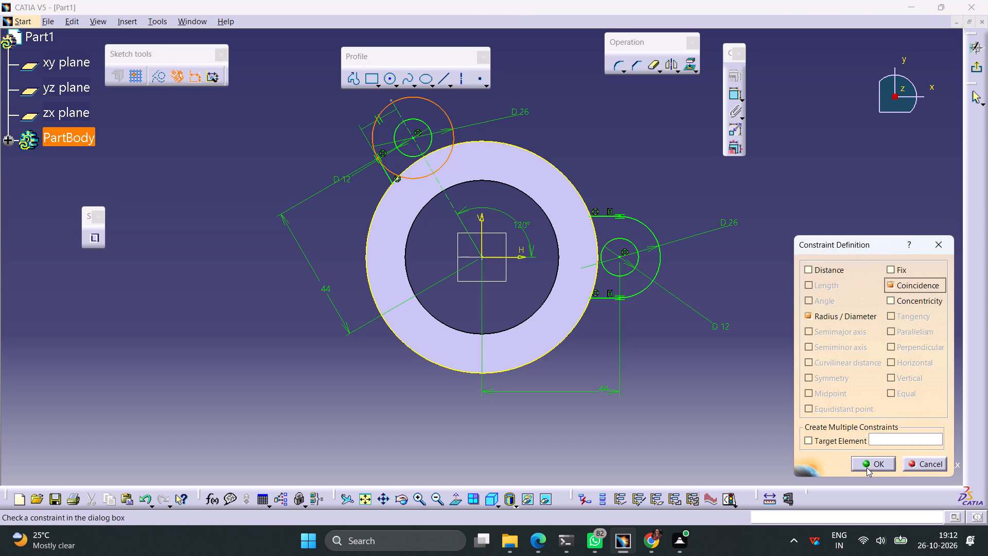
pyautogui.click(867, 467)
# Draw a second slanted line to the right of the upper-left 26 mm circle and make it parallel to the 120° construction line.
pyautogui.moveTo(605, 165); pyautogui.dragTo(556, 242, button='middle')
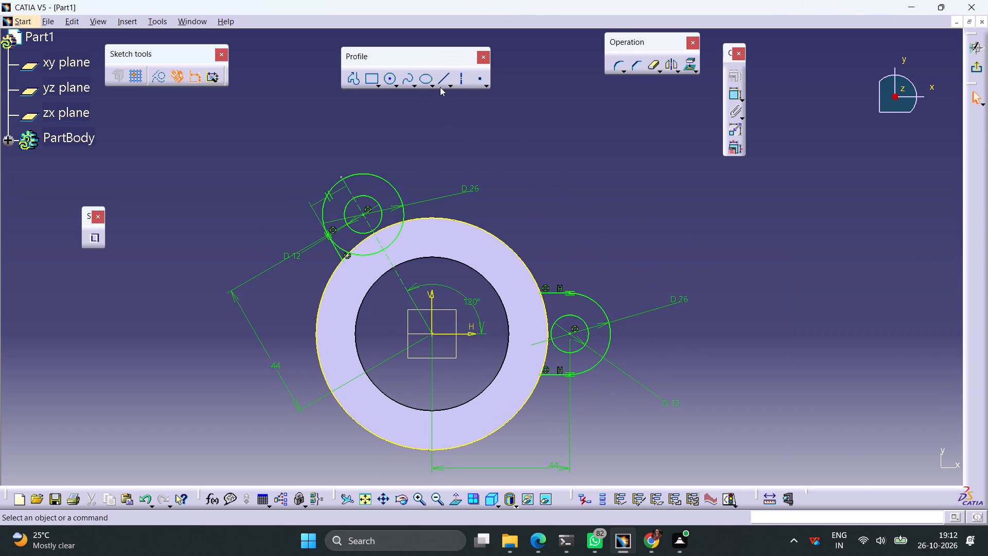
pyautogui.click(442, 80)
pyautogui.click(424, 124)
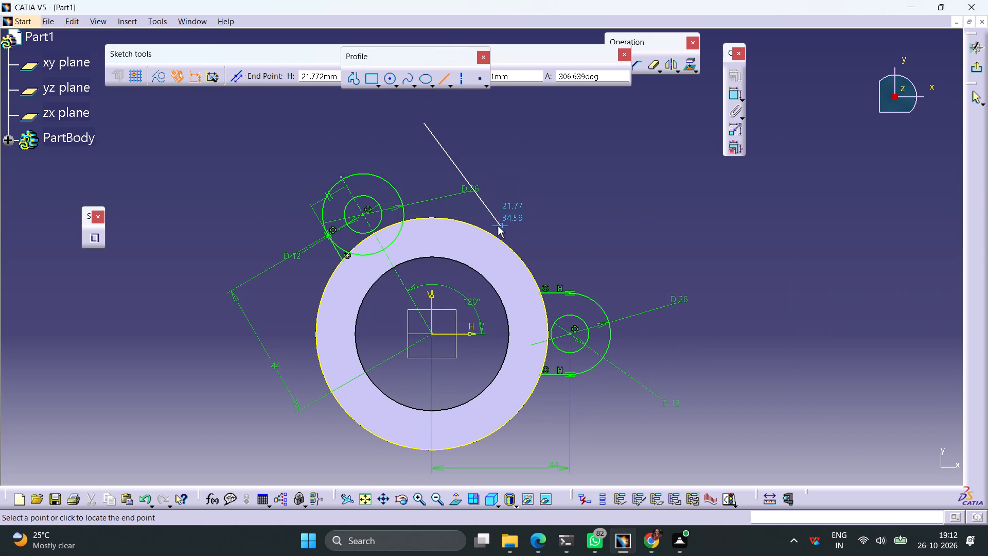
pyautogui.click(518, 213)
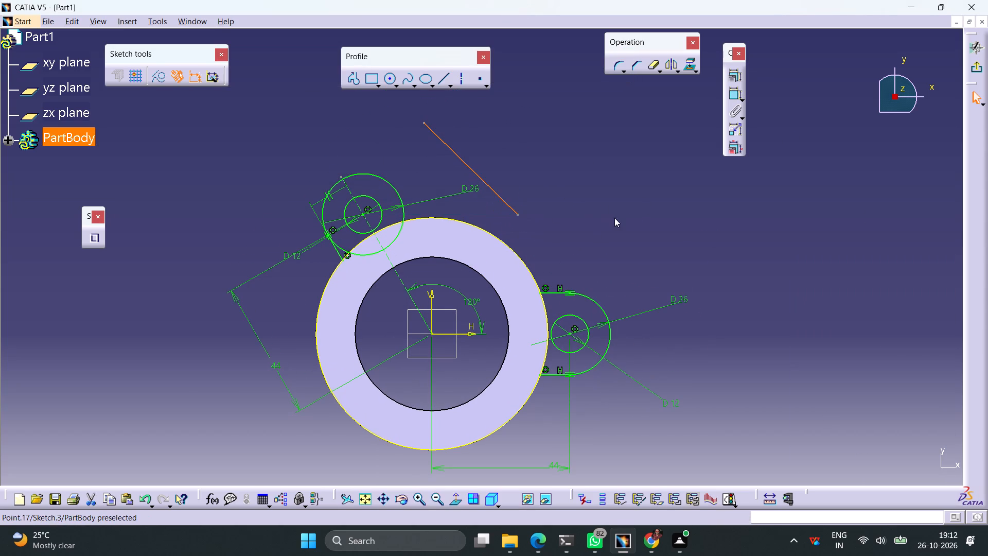
pyautogui.keyDown('ctrl'); pyautogui.click(398, 192); pyautogui.keyUp('ctrl')
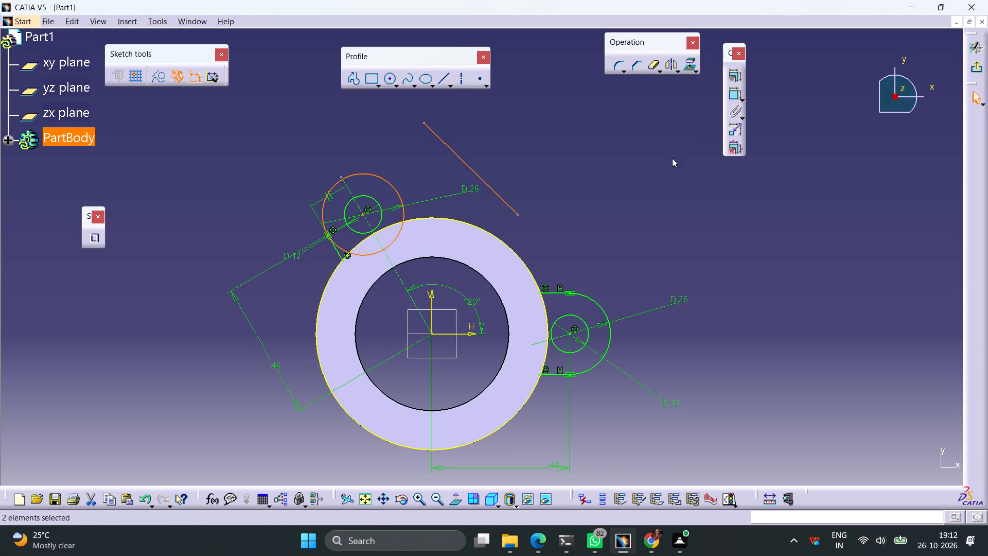
pyautogui.press('Escape')
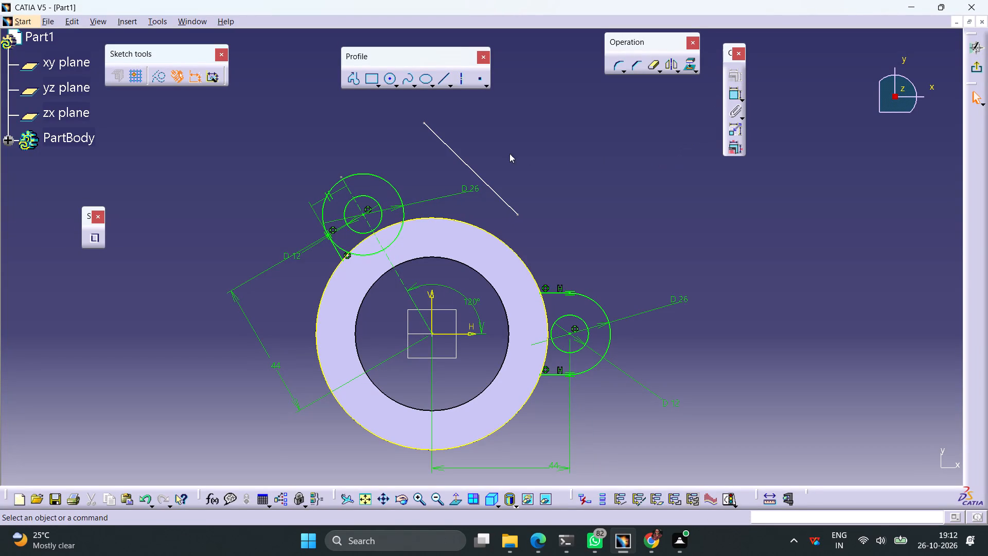
pyautogui.click(467, 164)
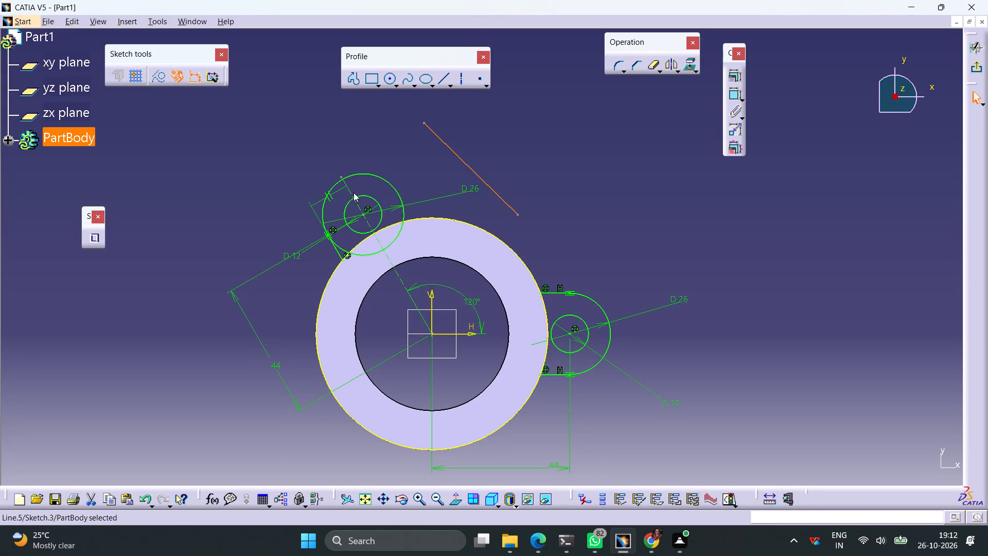
pyautogui.keyDown('ctrl'); pyautogui.click(350, 193); pyautogui.keyUp('ctrl')
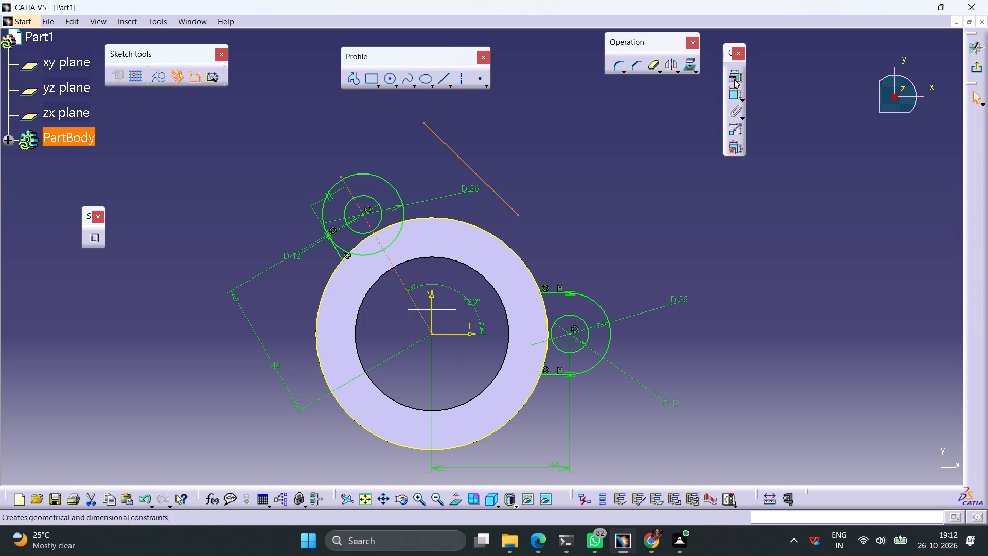
pyautogui.click(734, 79)
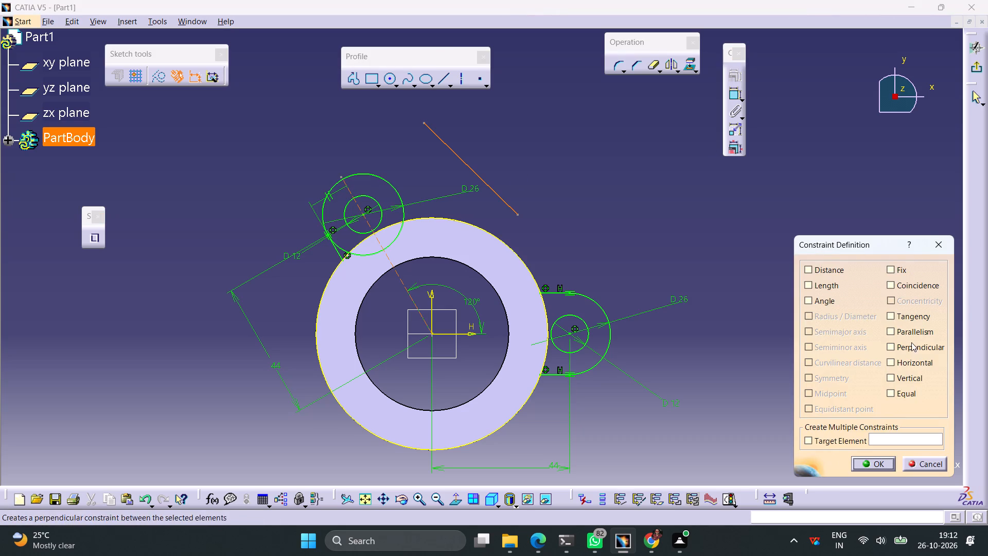
pyautogui.click(909, 332)
pyautogui.click(881, 464)
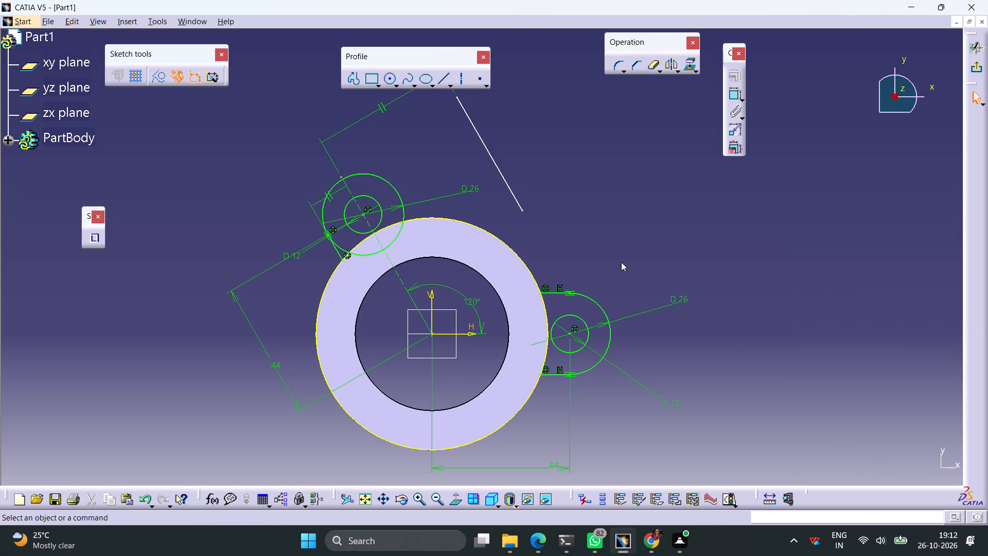
# Make the second line tangent to the upper-left 26 mm circle.
pyautogui.click(501, 175)
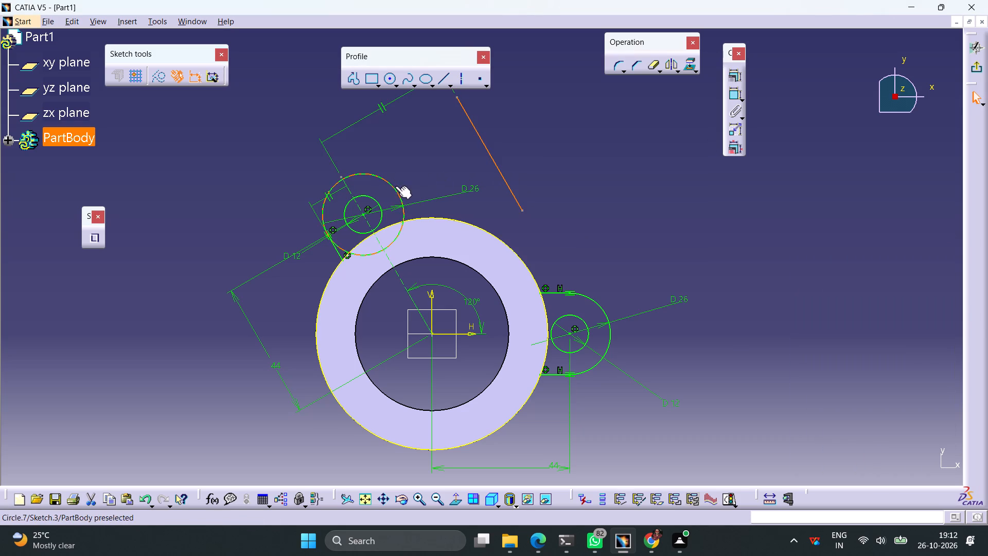
pyautogui.keyDown('ctrl'); pyautogui.click(395, 186); pyautogui.keyUp('ctrl')
pyautogui.click(735, 77)
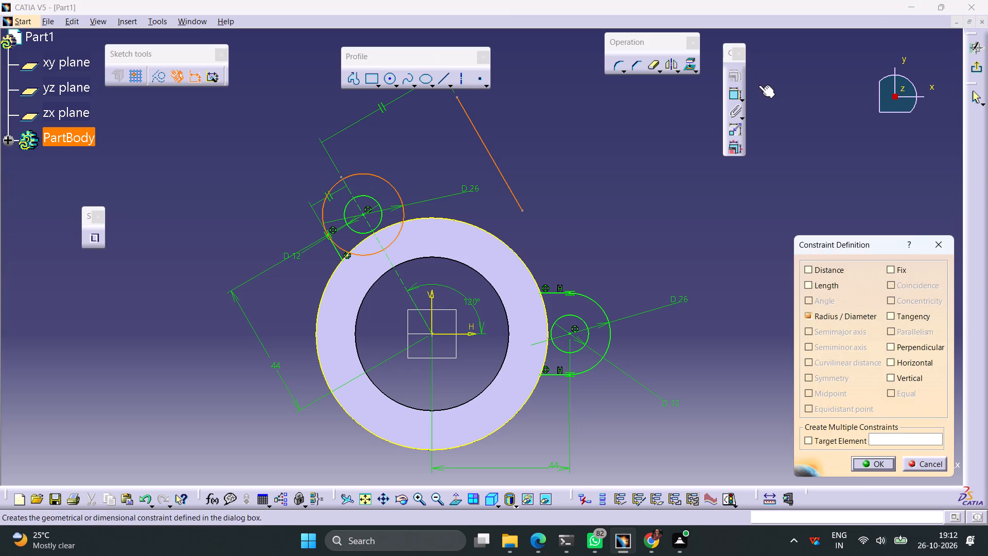
pyautogui.click(908, 319)
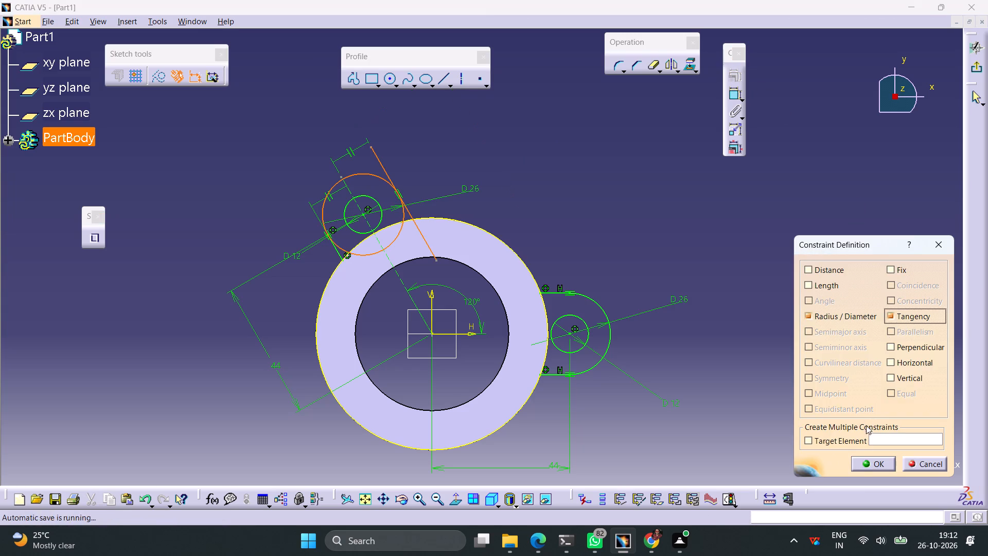
pyautogui.click(862, 463)
# Make the second tangent line's lower endpoint coincident with the ring's outer edge.
pyautogui.click(438, 261)
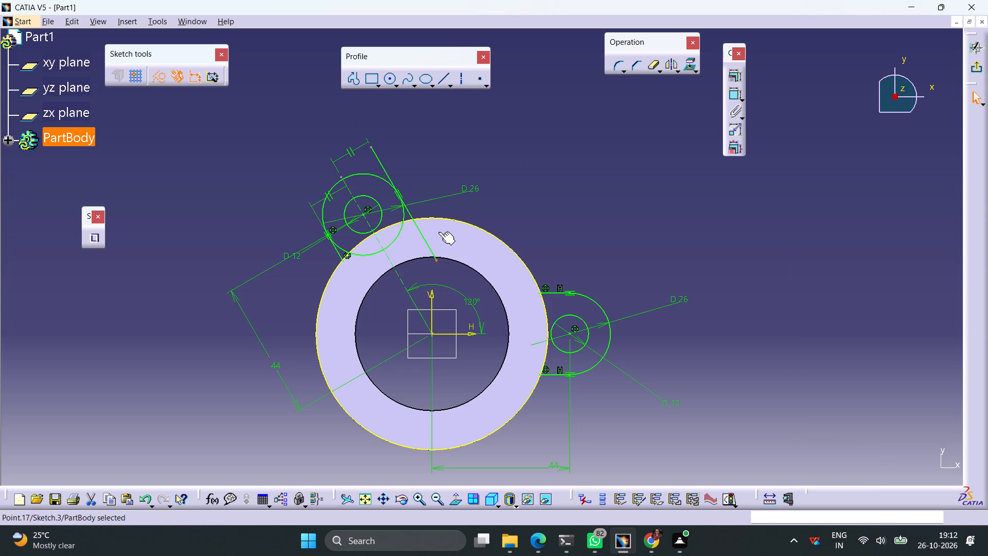
pyautogui.keyDown('ctrl'); pyautogui.click(428, 220); pyautogui.keyUp('ctrl')
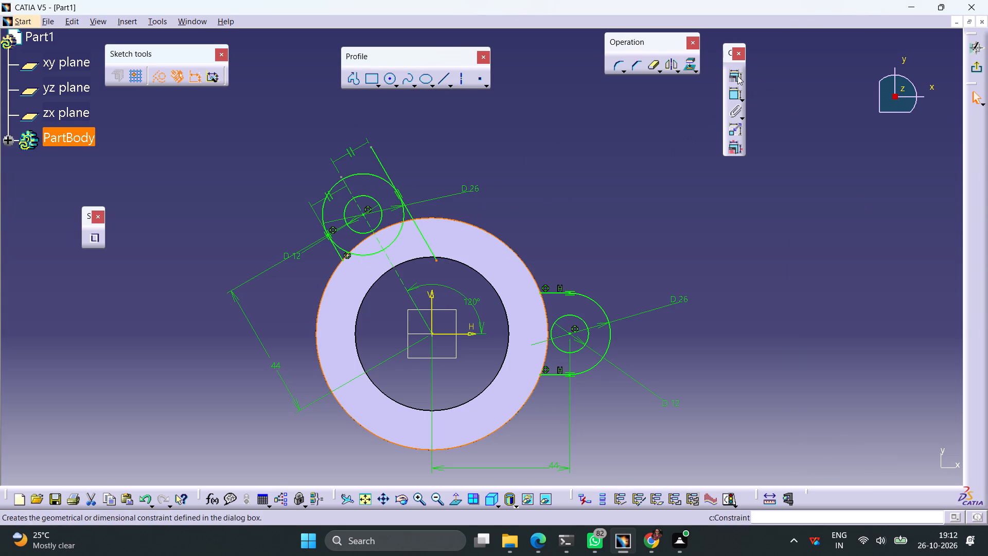
pyautogui.click(737, 76)
pyautogui.click(915, 287)
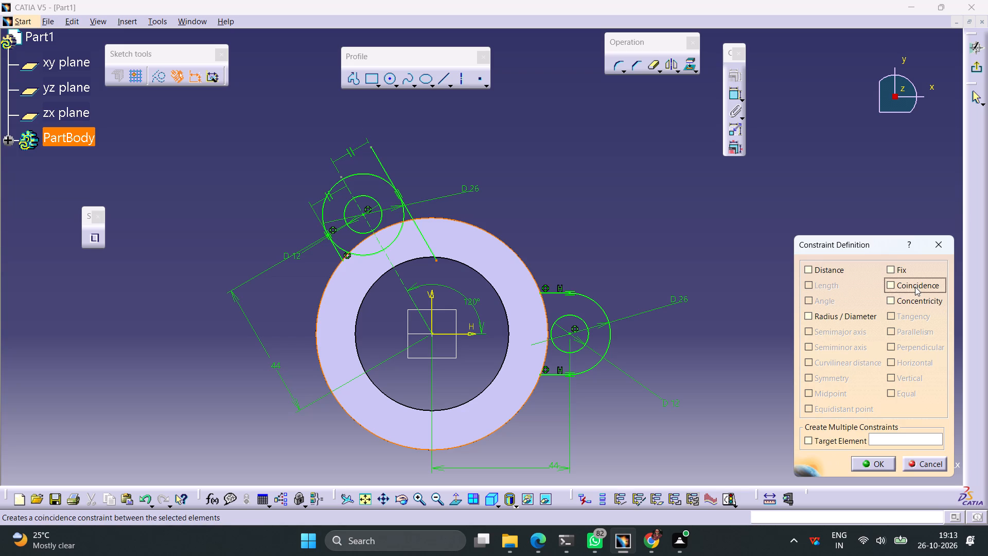
pyautogui.click(879, 466)
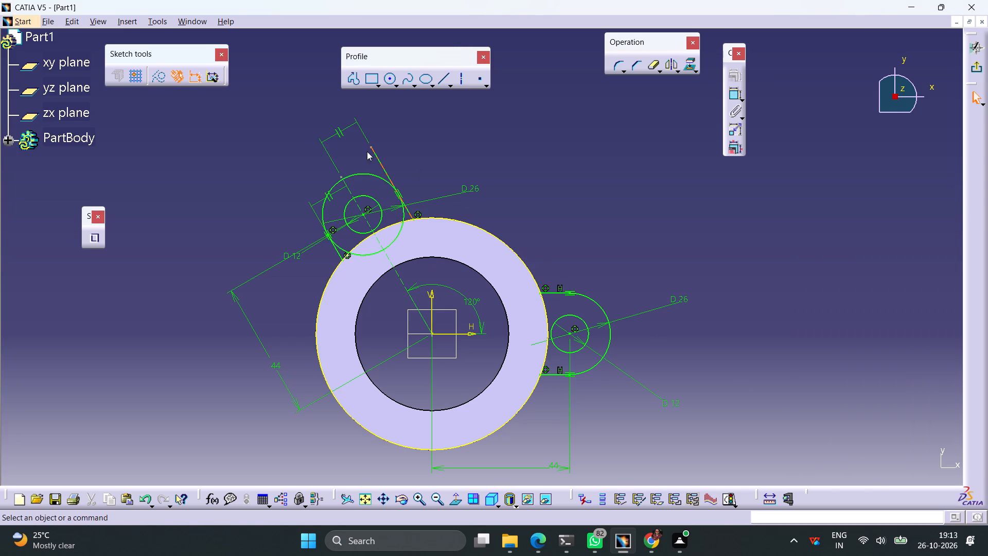
# Make the second tangent line's upper endpoint coincident with the upper-left 26 mm circle.
pyautogui.click(372, 146)
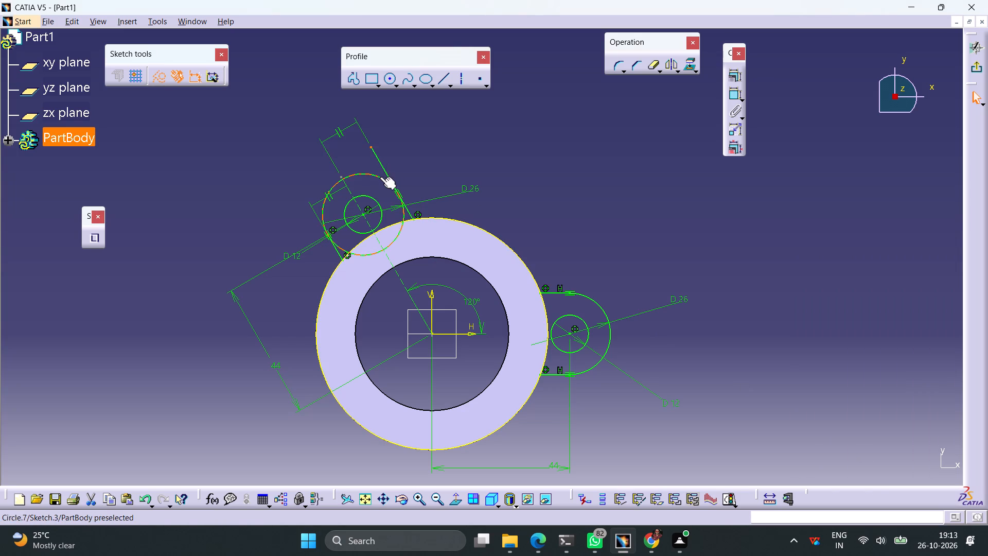
pyautogui.keyDown('ctrl'); pyautogui.click(380, 178); pyautogui.keyUp('ctrl')
pyautogui.click(735, 80)
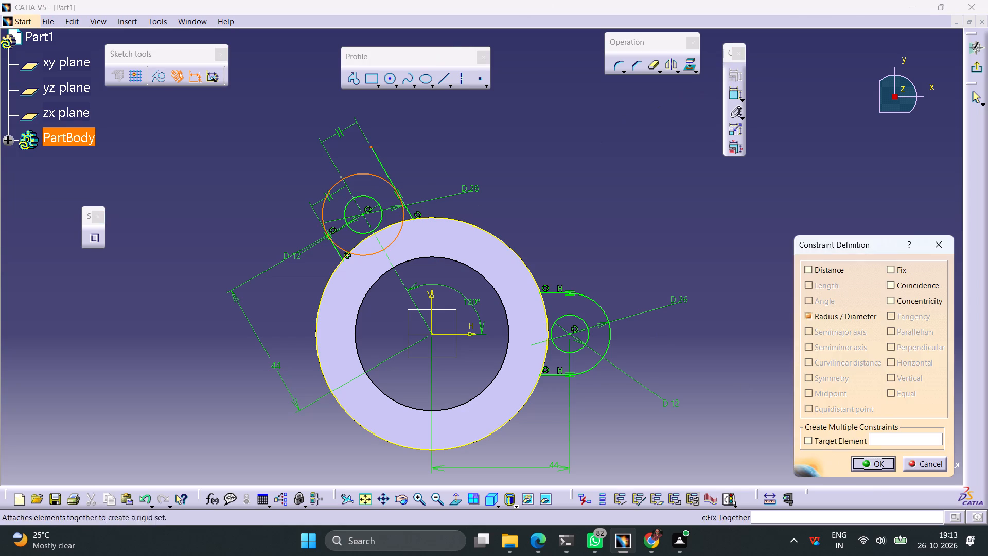
pyautogui.click(901, 287)
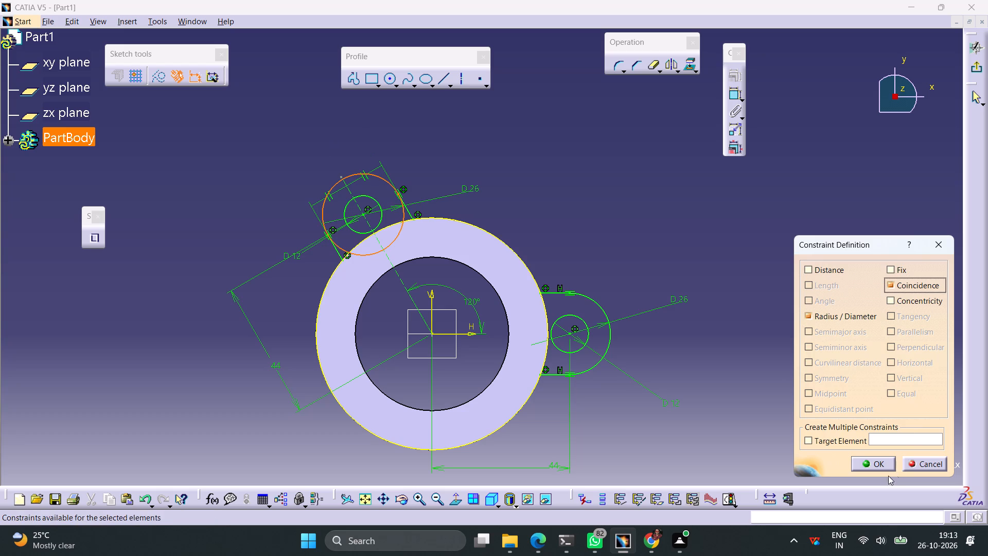
pyautogui.click(880, 462)
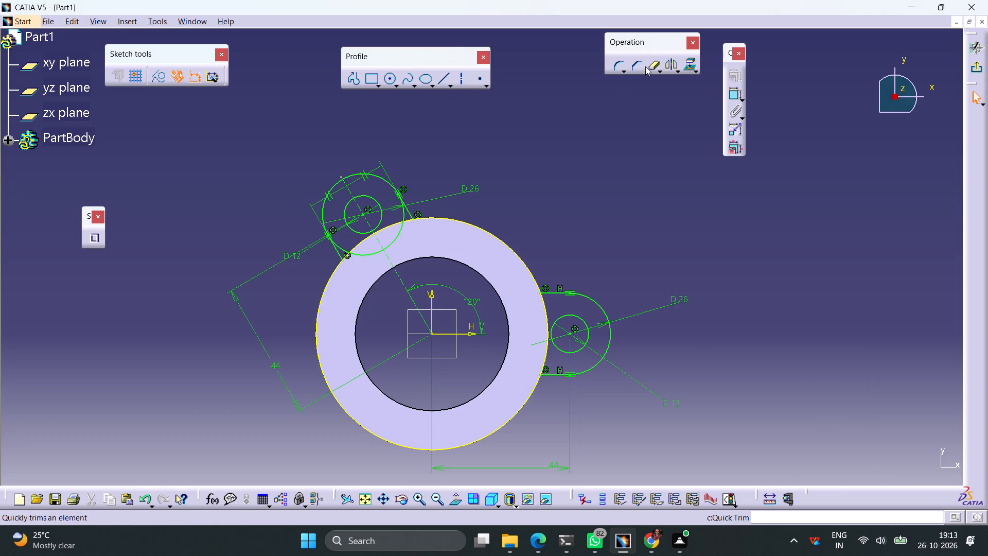
# Quick-trim the upper-left 26 mm circle's inner arc segments between the two tangent lines, leaving only the lug's rounded outer end.
pyautogui.click(652, 65)
pyautogui.click(396, 239)
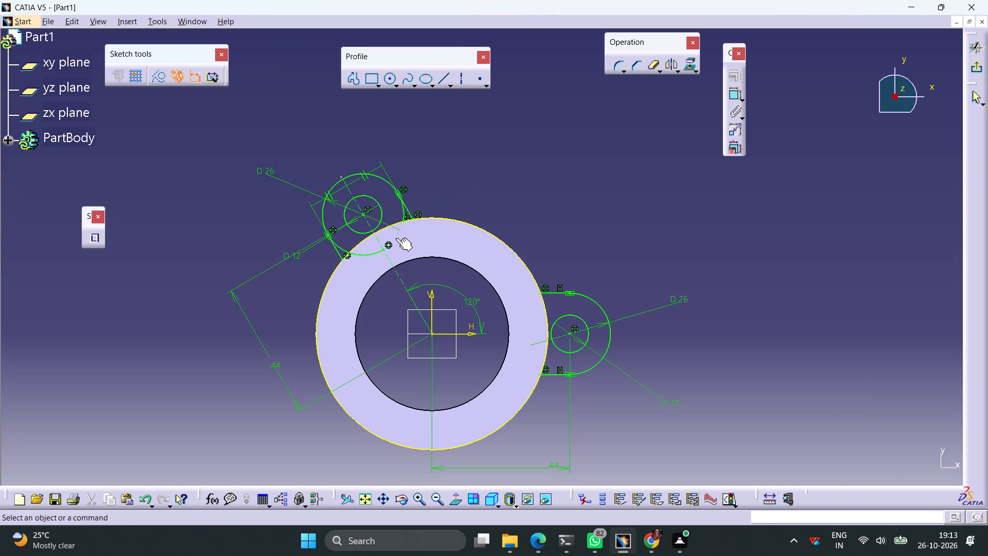
pyautogui.click(651, 66)
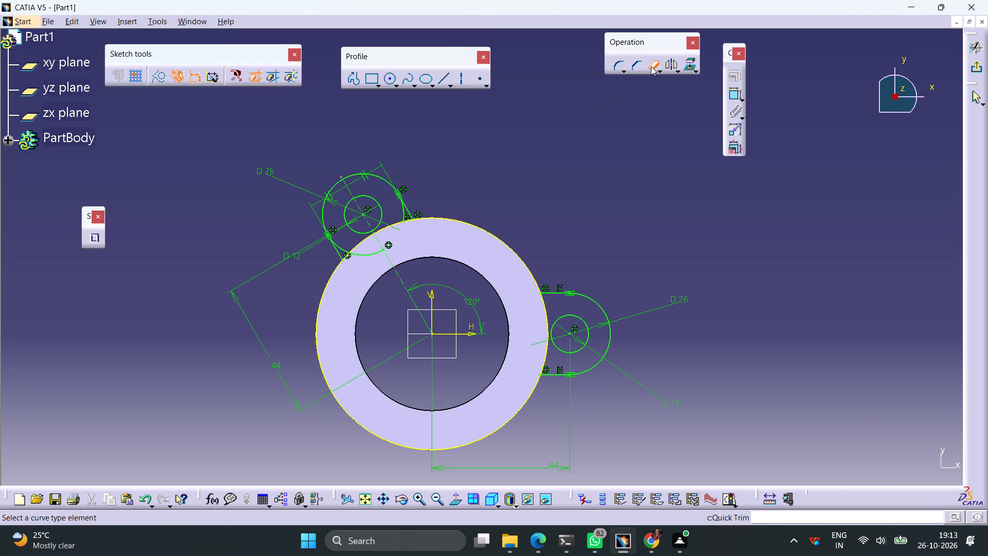
pyautogui.moveTo(432, 241); pyautogui.dragTo(564, 203, button='middle')
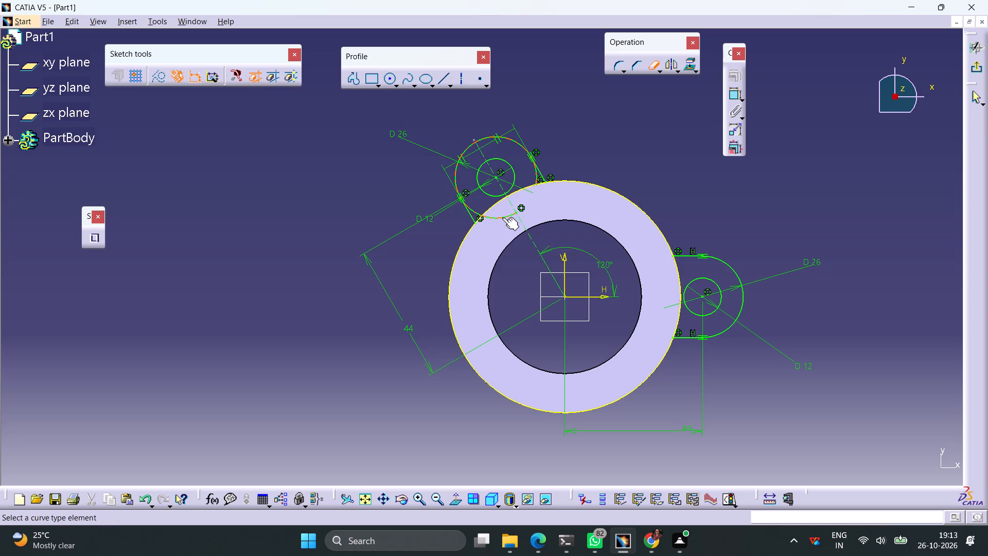
pyautogui.click(498, 217)
pyautogui.click(647, 67)
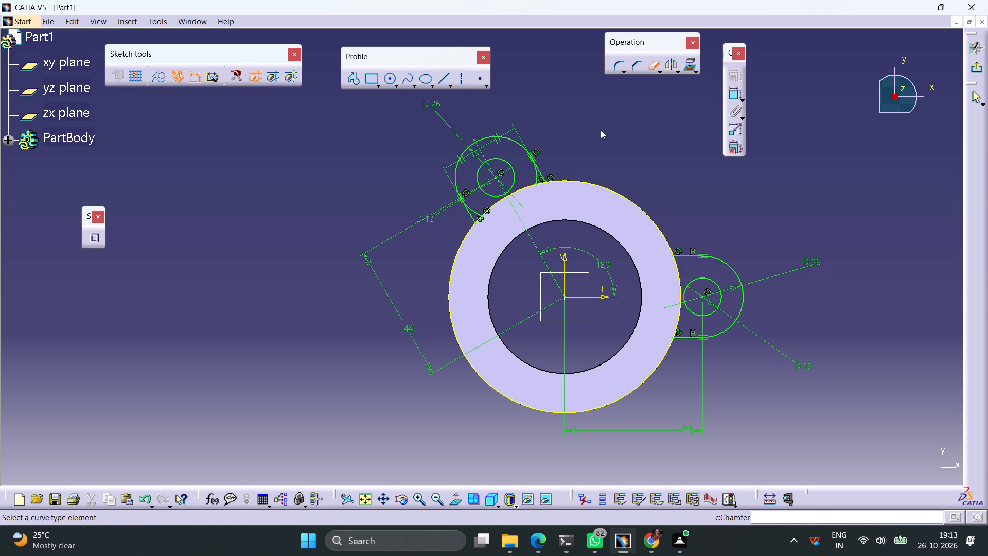
pyautogui.keyDown('ctrl'); pyautogui.moveTo(536, 187); pyautogui.dragTo(545, 156, button='middle'); pyautogui.keyUp('ctrl')
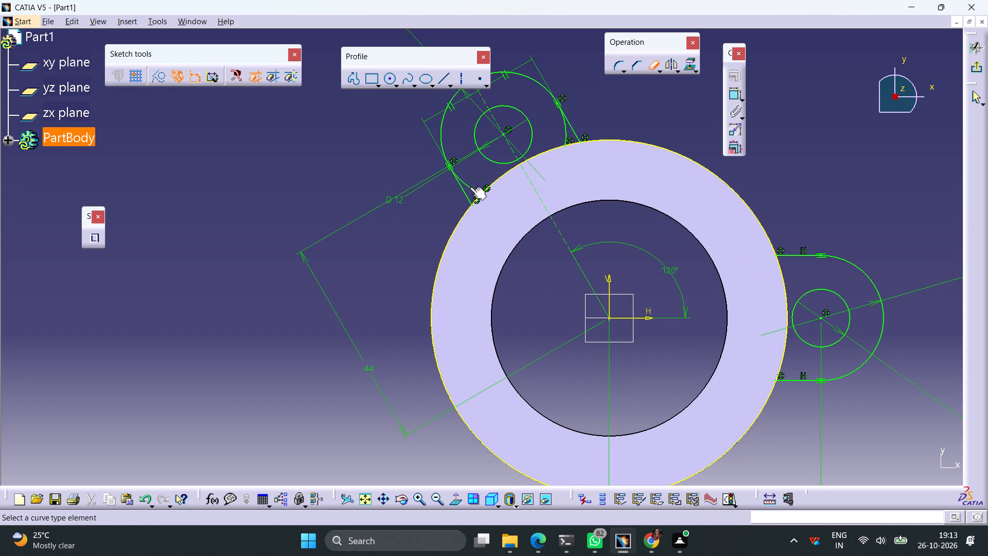
pyautogui.click(470, 187)
pyautogui.click(653, 65)
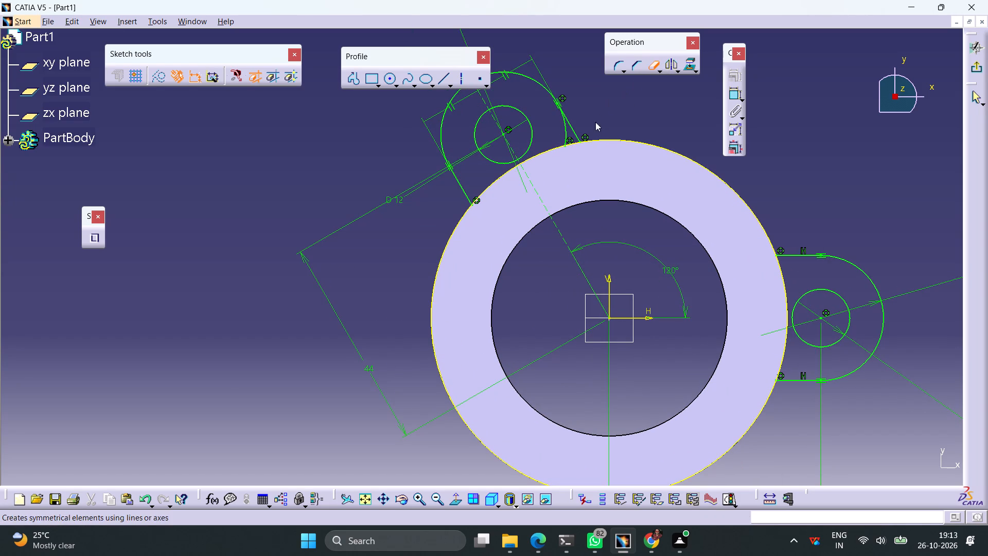
pyautogui.click(566, 134)
# Mirror the 120° construction line about the sketch's horizontal axis.
pyautogui.keyDown('ctrl'); pyautogui.moveTo(618, 105); pyautogui.dragTo(617, 136, button='middle'); pyautogui.keyUp('ctrl')
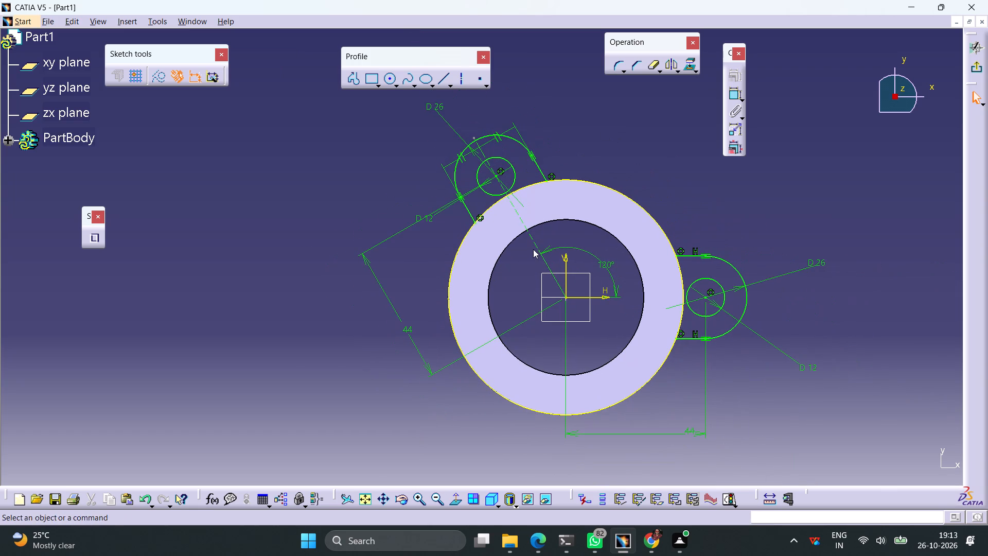
pyautogui.click(536, 248)
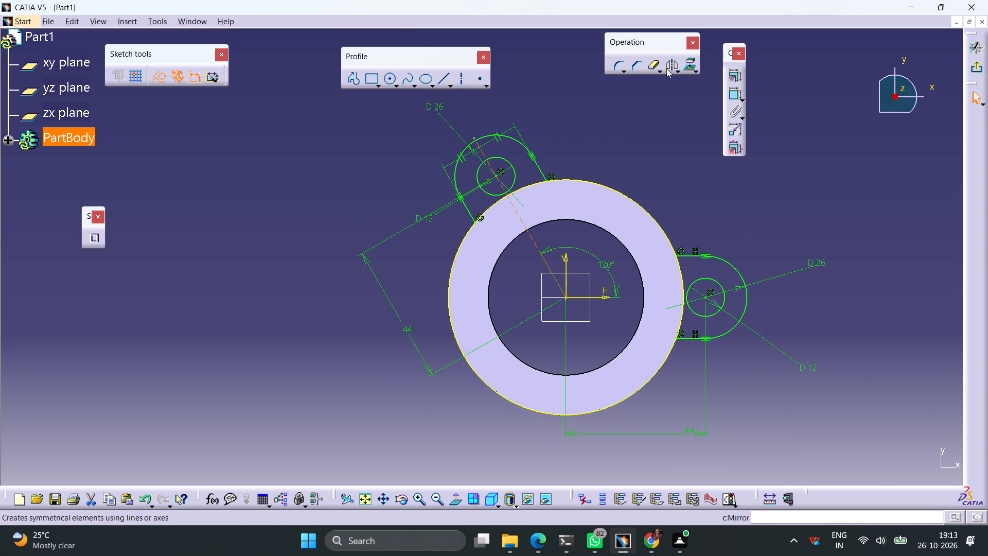
pyautogui.click(666, 68)
pyautogui.click(593, 298)
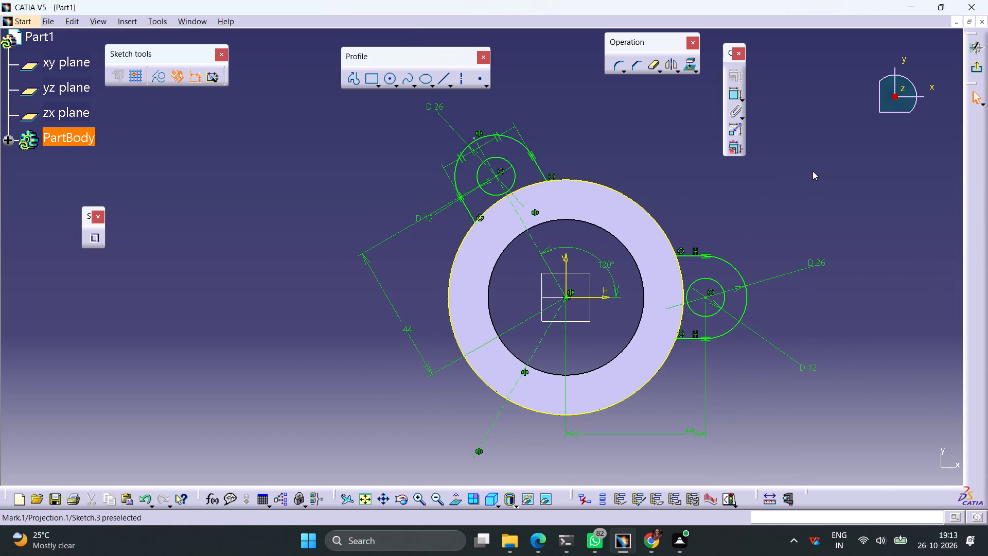
pyautogui.click(797, 187)
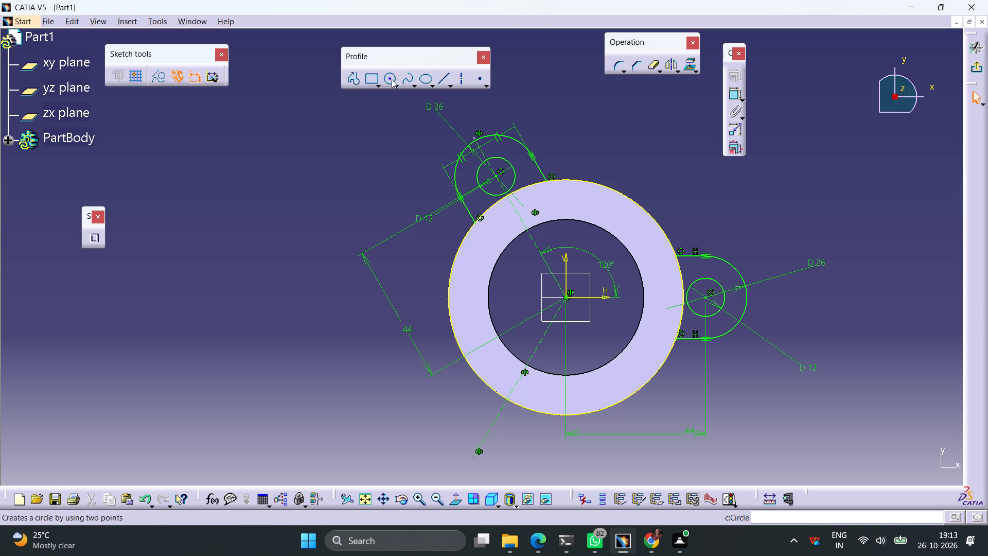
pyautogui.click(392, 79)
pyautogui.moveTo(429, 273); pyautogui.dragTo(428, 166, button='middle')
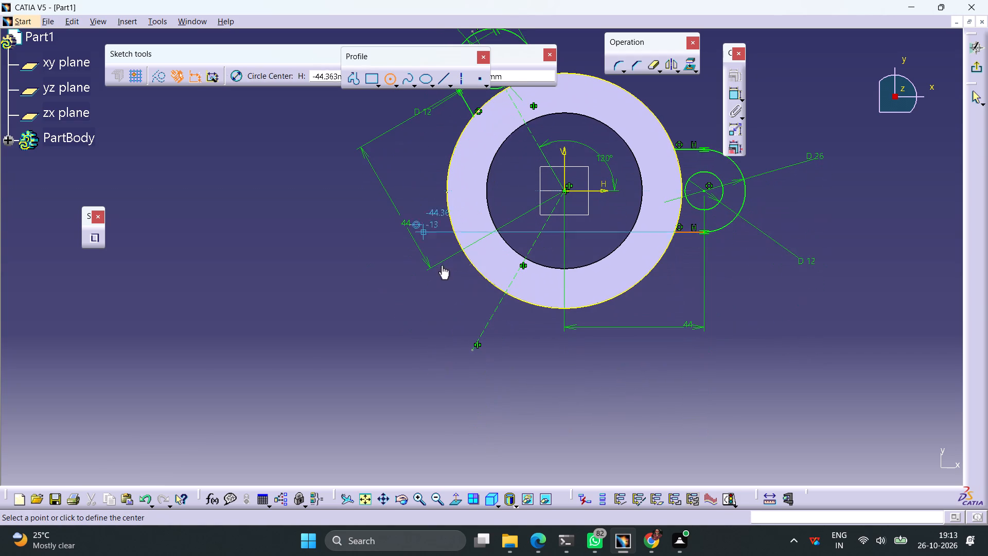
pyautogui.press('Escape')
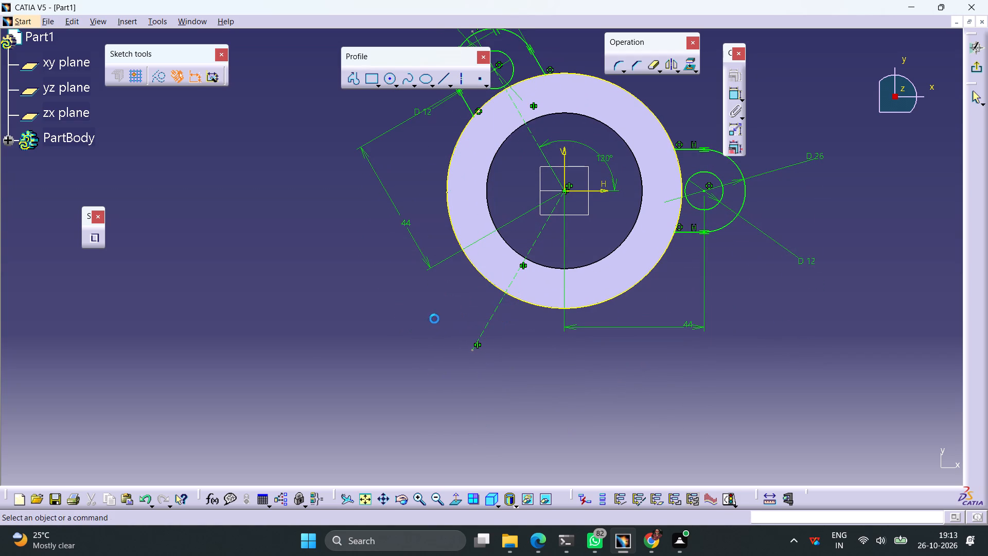
# Dimension the mirrored construction line's length and set it to 44 mm.
pyautogui.click(493, 315)
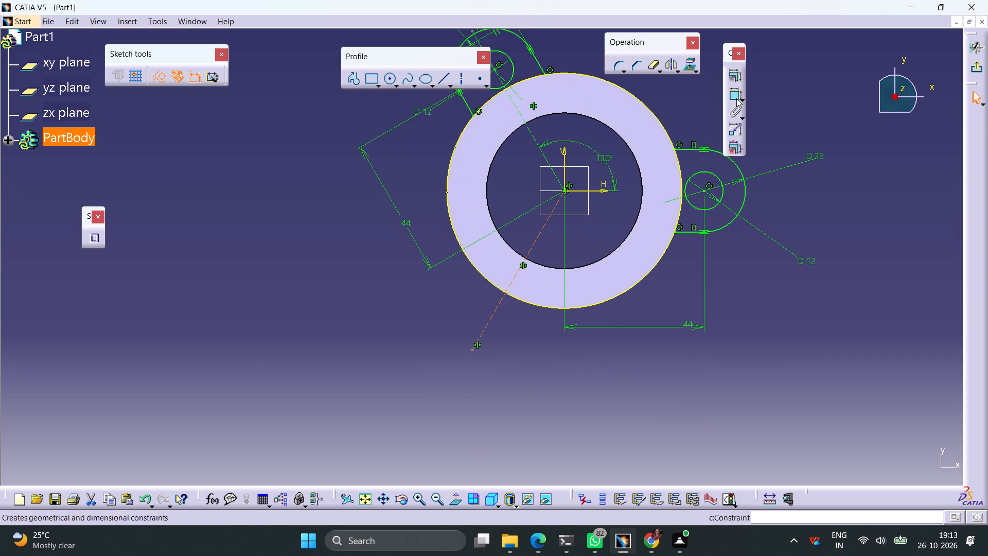
pyautogui.click(736, 96)
pyautogui.click(612, 370)
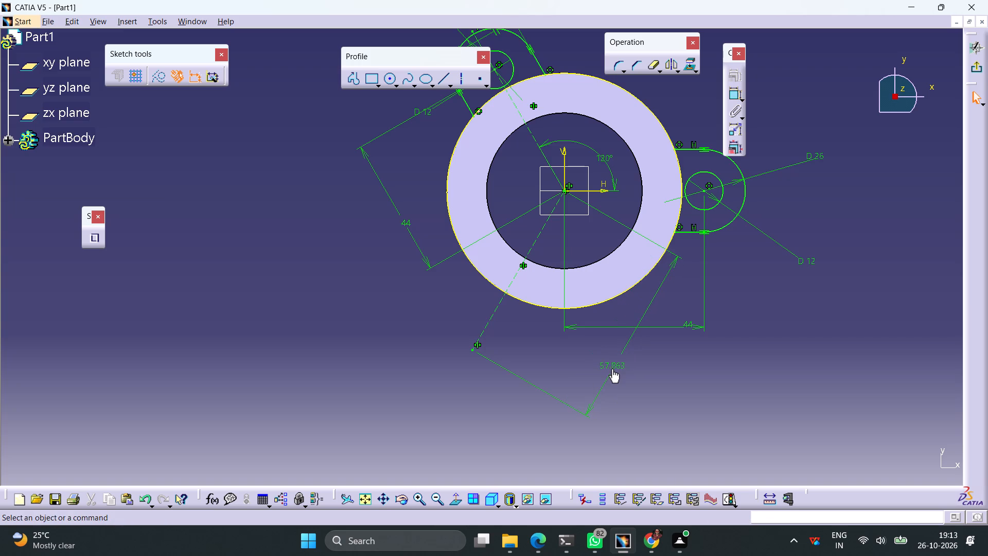
pyautogui.doubleClick(611, 368)
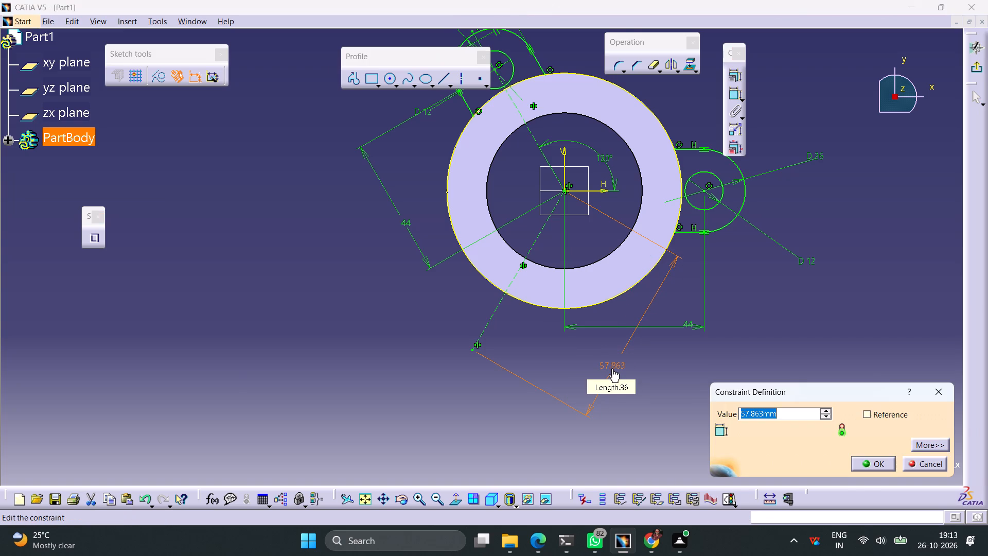
pyautogui.write('44')
pyautogui.press('Return')
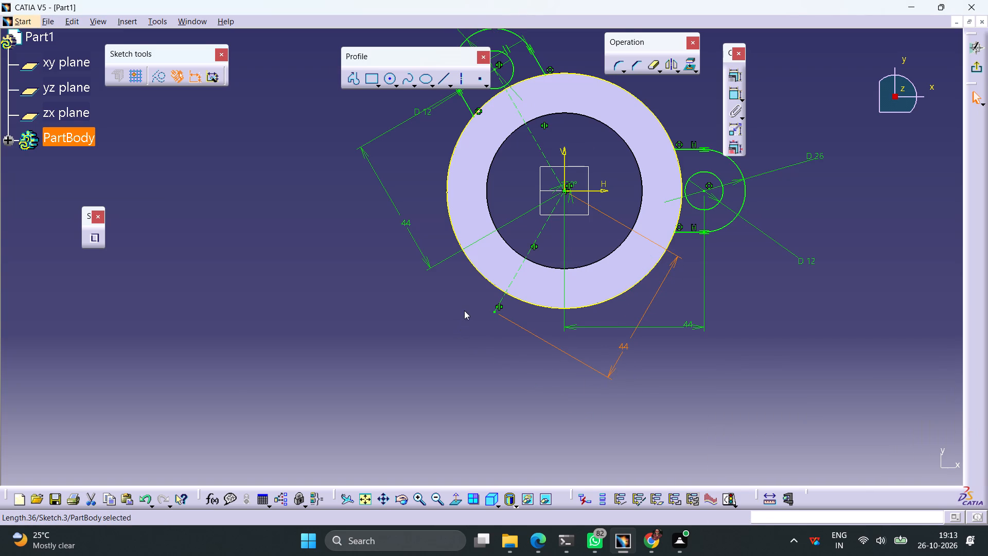
pyautogui.click(416, 305)
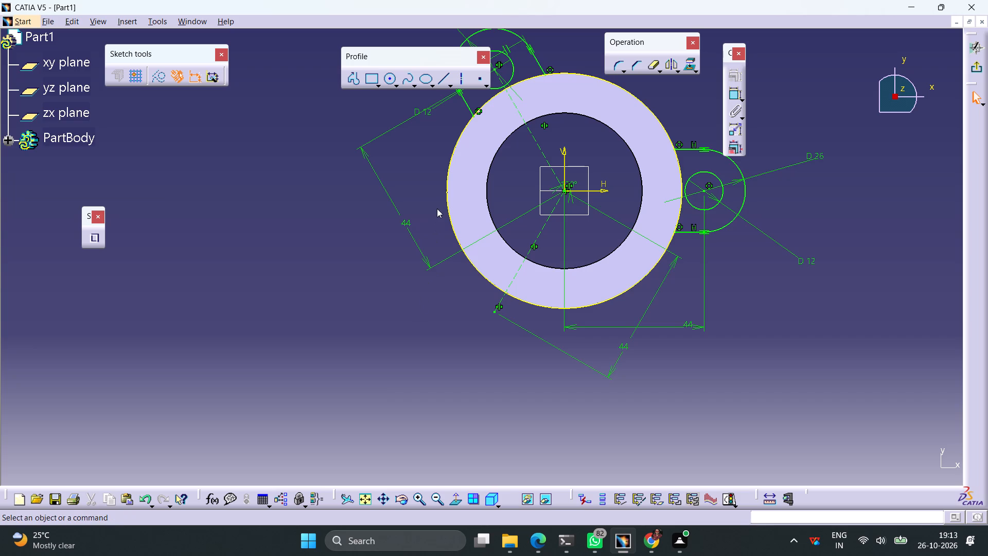
# Draw a circle centred on the mirrored construction line's lower endpoint and set its diameter to 12 mm.
pyautogui.click(387, 83)
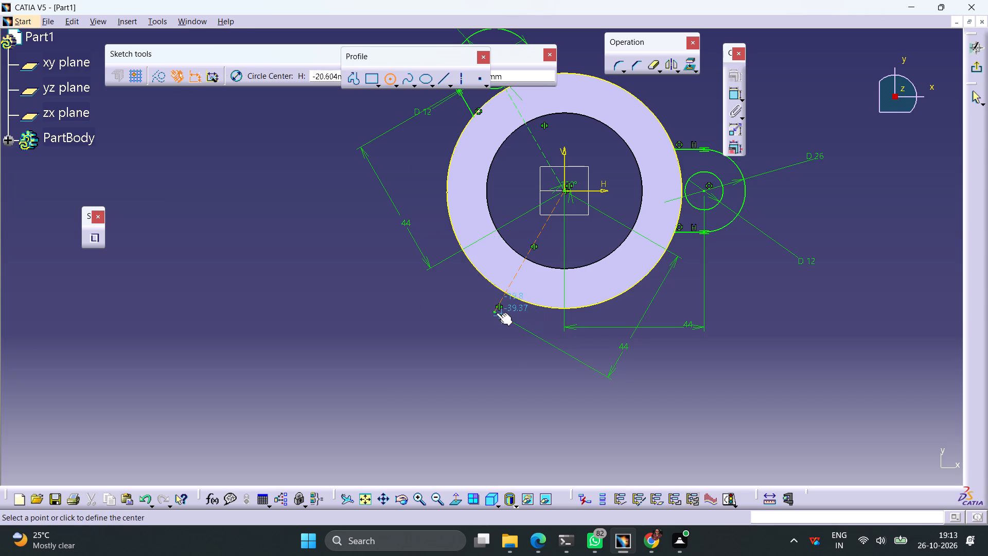
pyautogui.click(495, 312)
pyautogui.click(512, 337)
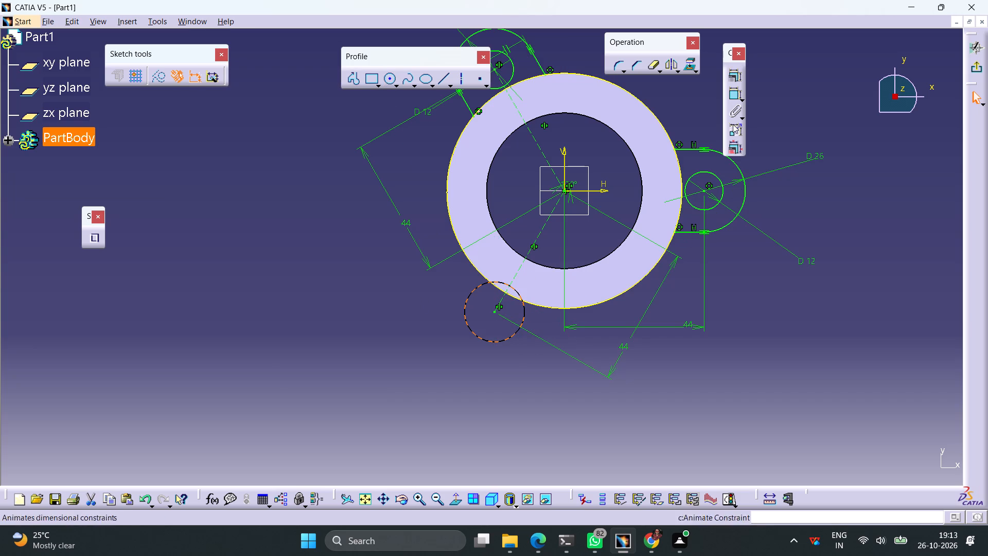
pyautogui.click(731, 94)
pyautogui.click(527, 373)
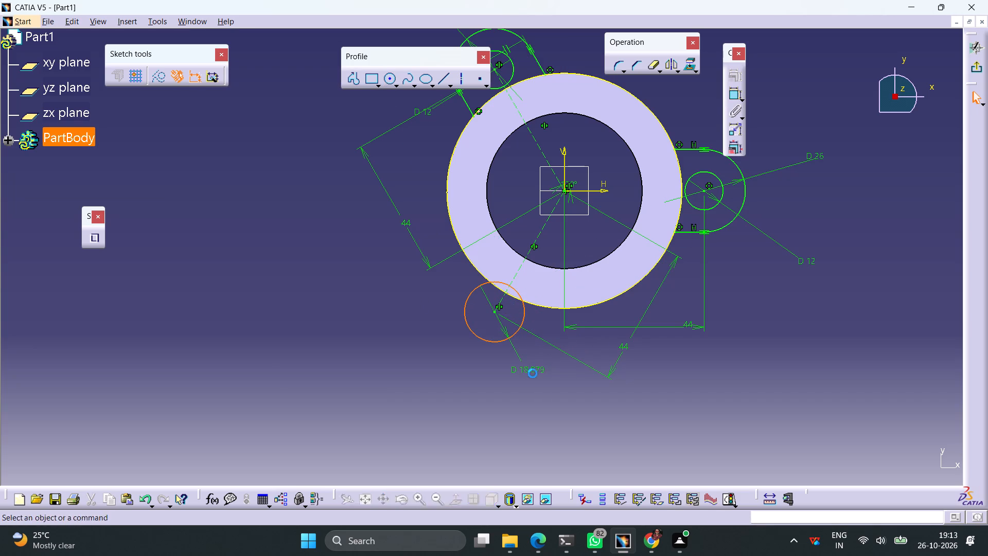
pyautogui.doubleClick(533, 373)
pyautogui.write('12')
pyautogui.press('Return')
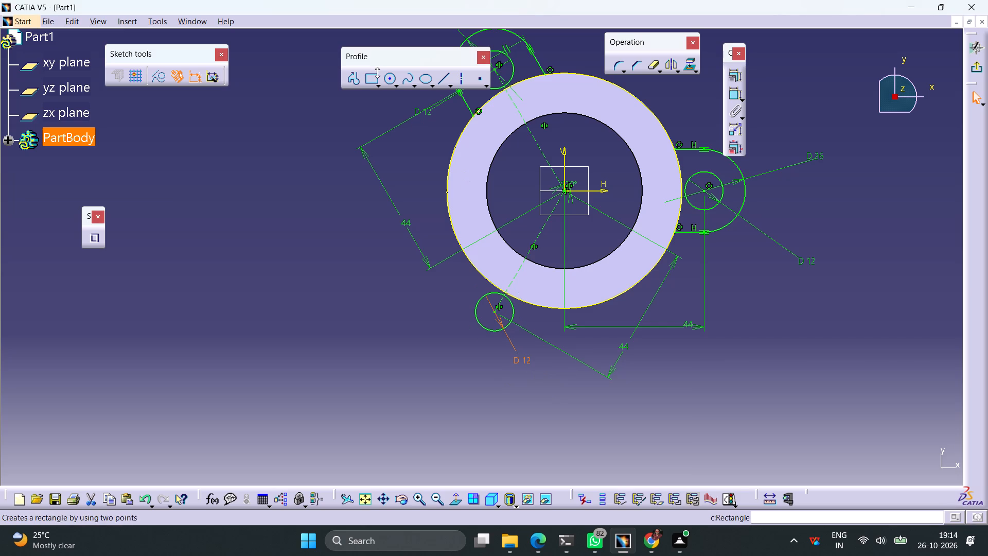
# Draw a separate circle in the empty area to the lower left of the ring and set its diameter to 26 mm.
pyautogui.click(392, 76)
pyautogui.moveTo(442, 320); pyautogui.dragTo(433, 292, button='middle')
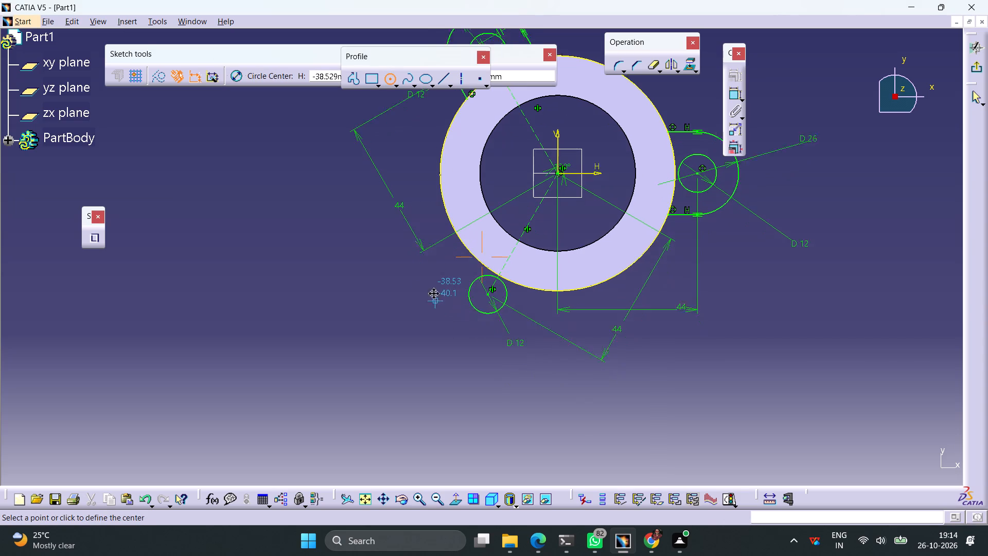
pyautogui.moveTo(433, 292); pyautogui.dragTo(424, 275, button='middle')
pyautogui.click(320, 308)
pyautogui.click(348, 338)
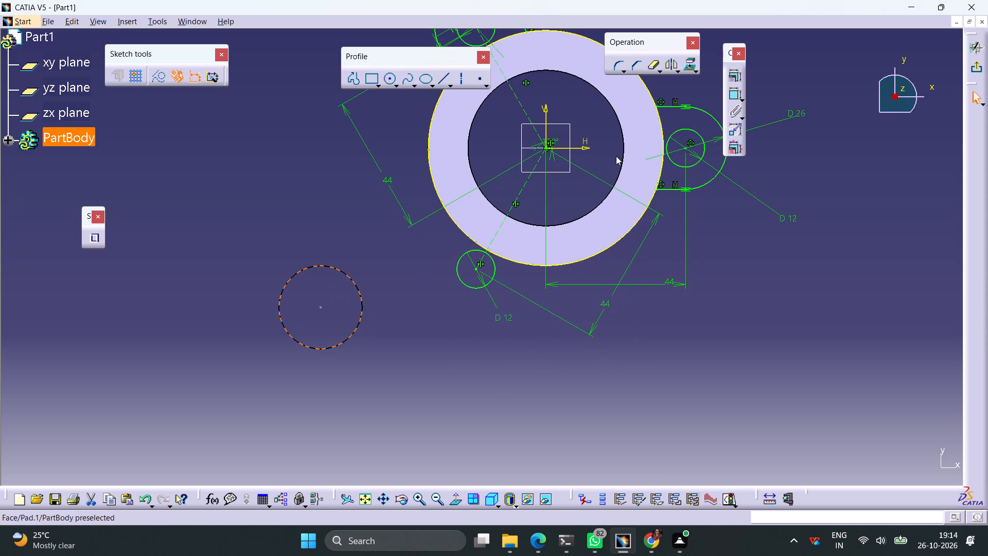
pyautogui.click(729, 95)
pyautogui.click(264, 218)
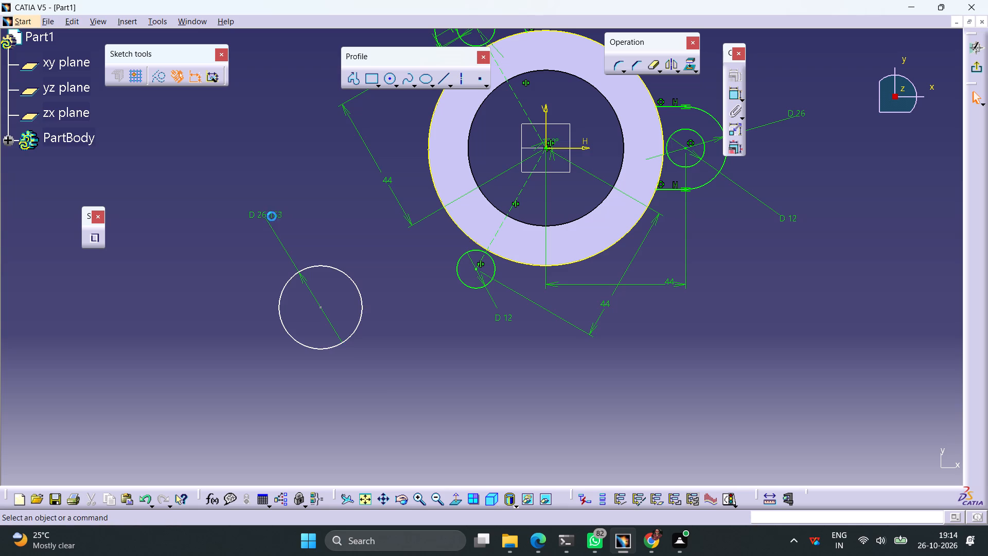
pyautogui.doubleClick(272, 216)
pyautogui.write('26')
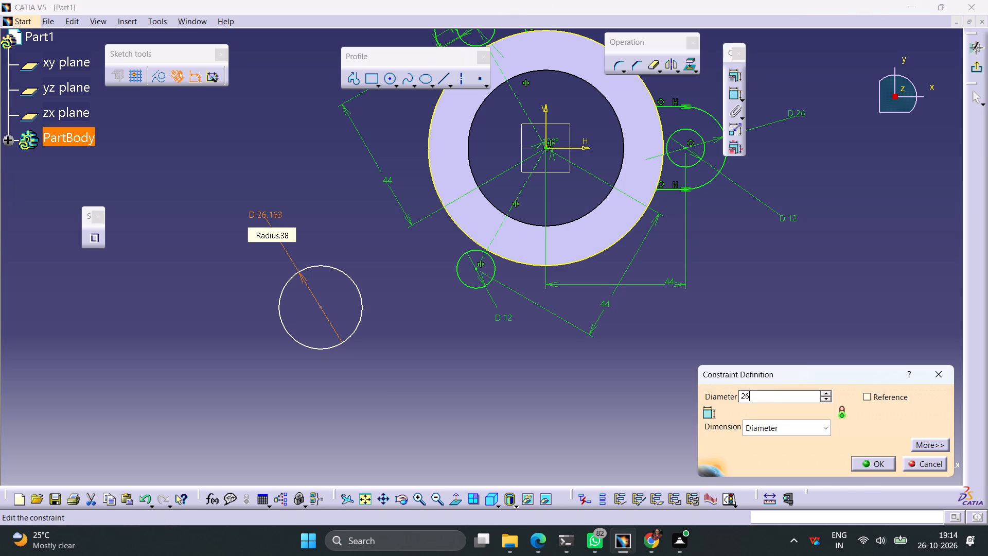
pyautogui.press('Return')
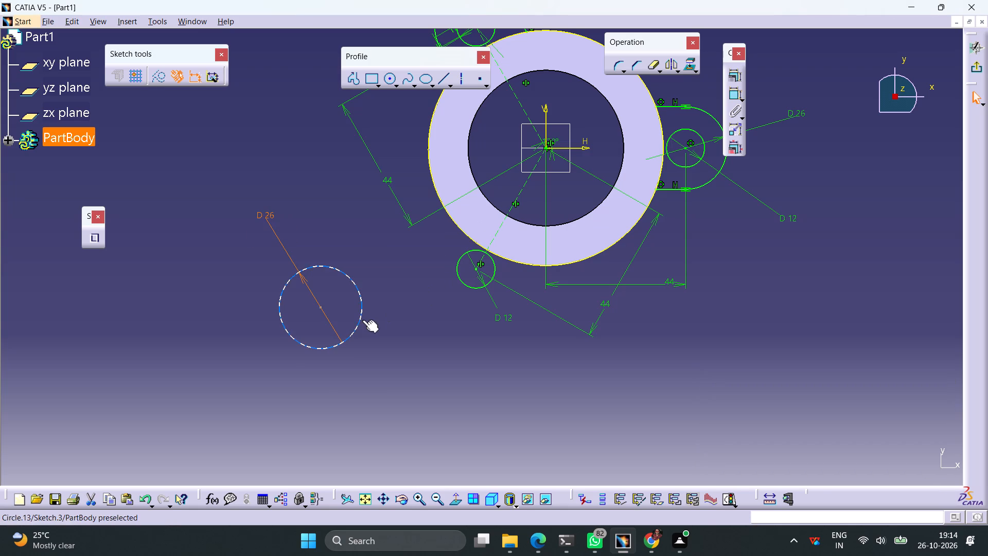
# Make the new 26 mm circle concentric with the lower-left 12 mm circle.
pyautogui.click(361, 320)
pyautogui.keyDown('ctrl'); pyautogui.click(472, 289); pyautogui.keyUp('ctrl')
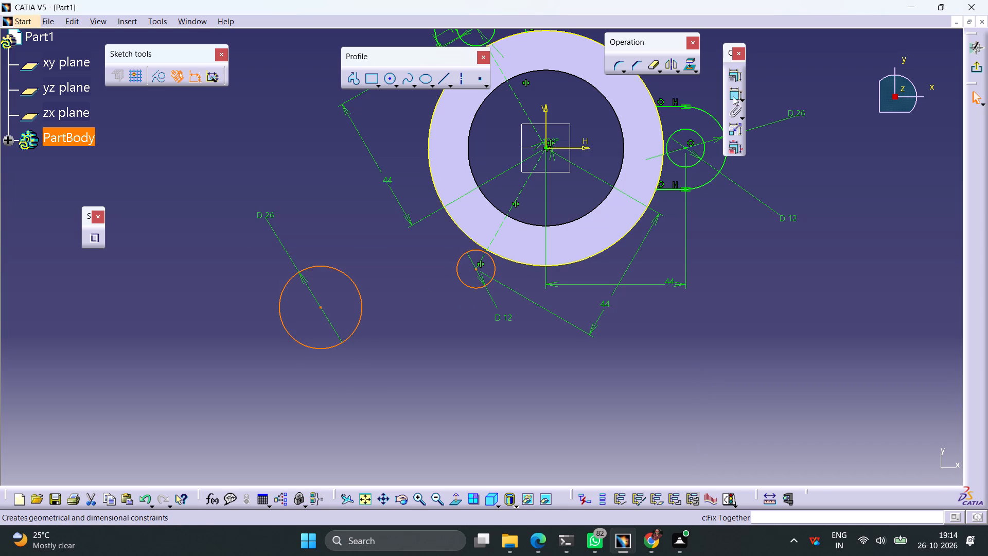
pyautogui.click(732, 75)
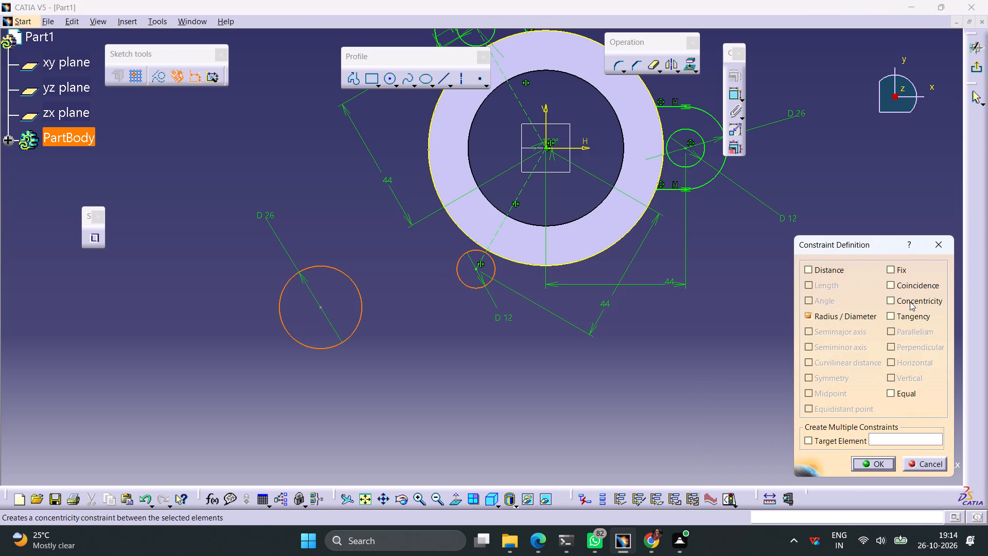
pyautogui.click(910, 302)
pyautogui.click(875, 466)
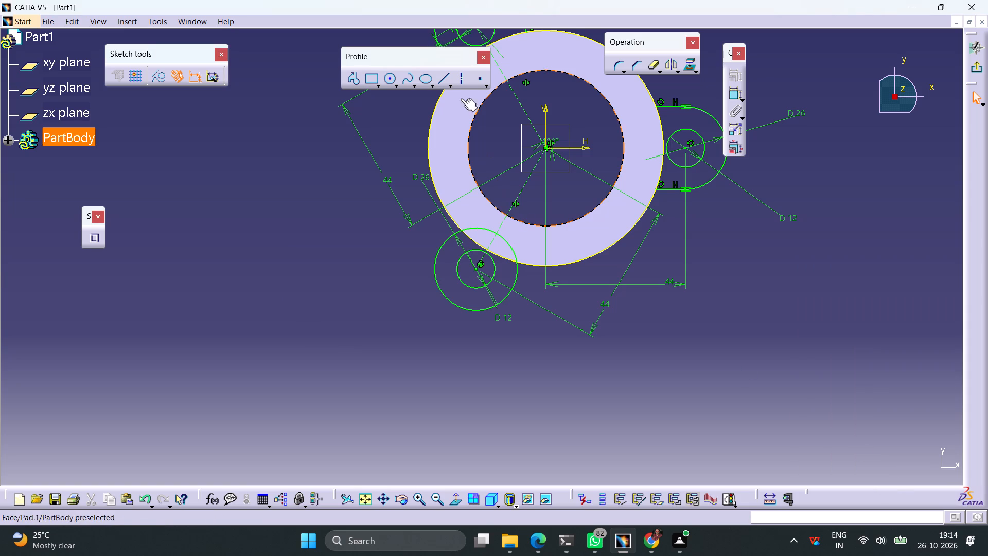
# Draw a slanted line at about 63° to the right of the lower-left 26 mm circle, ending inside the ring.
pyautogui.click(442, 83)
pyautogui.click(513, 357)
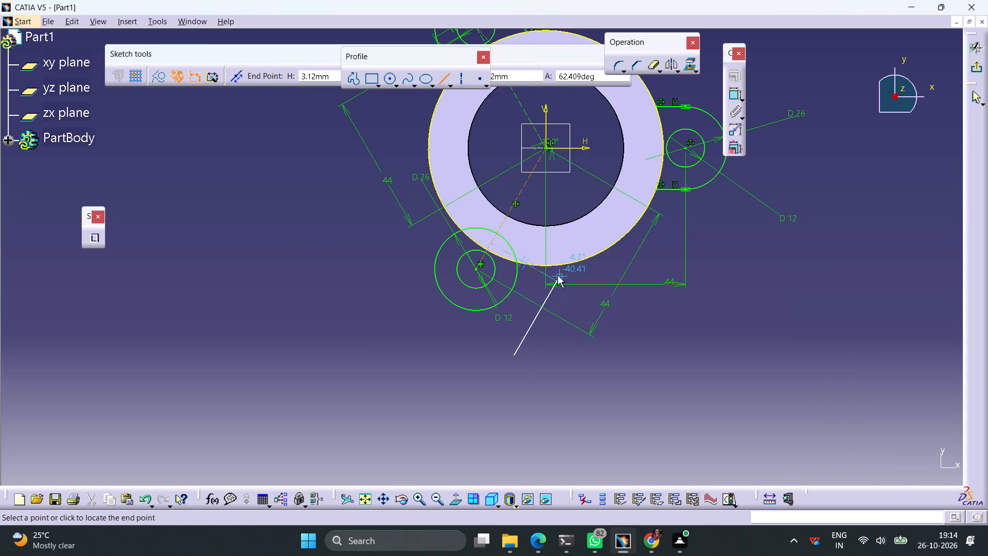
pyautogui.click(570, 244)
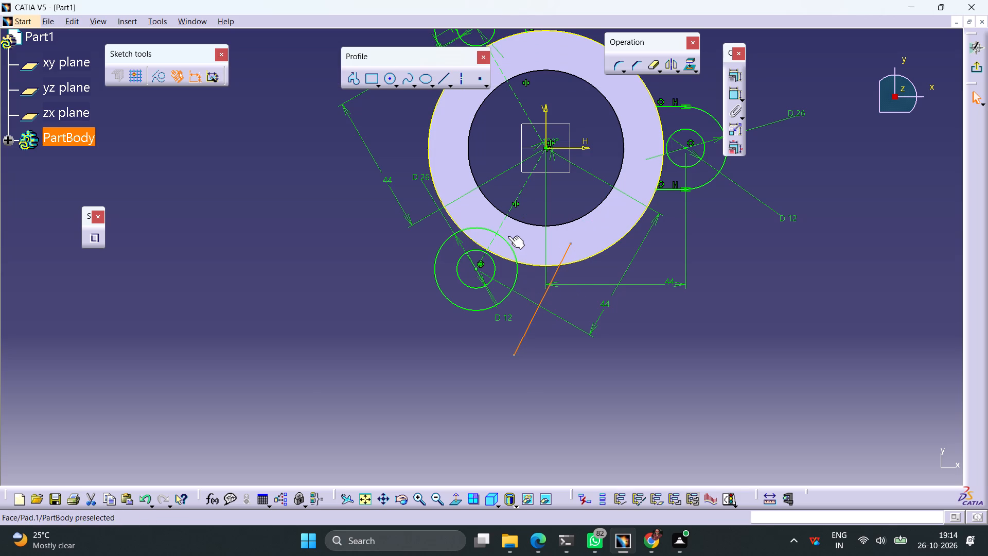
# Constrain the slanted line parallel to the lower-left dashed construction line and tangent to the lower-left 26 mm circle.
pyautogui.keyDown('ctrl'); pyautogui.click(500, 224); pyautogui.keyUp('ctrl')
pyautogui.click(736, 77)
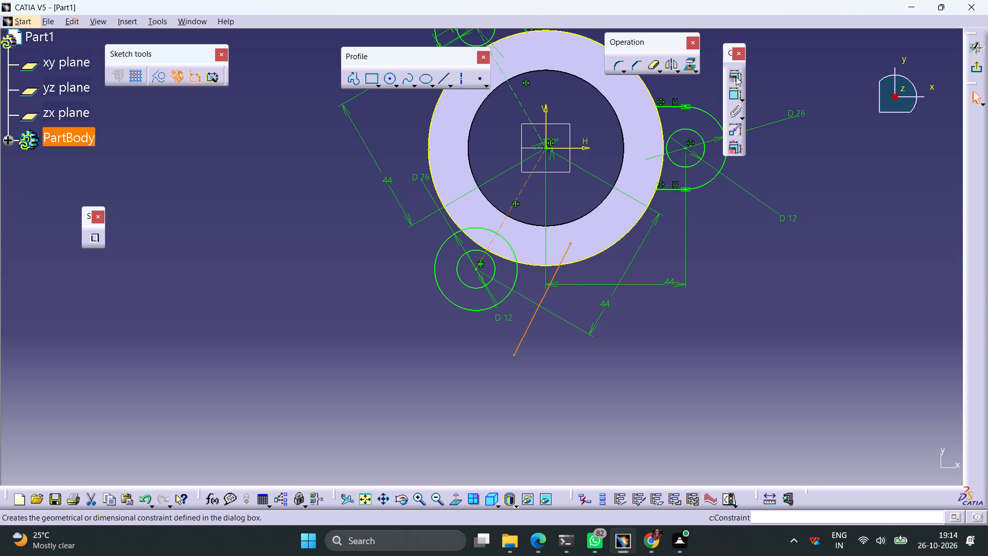
pyautogui.click(900, 328)
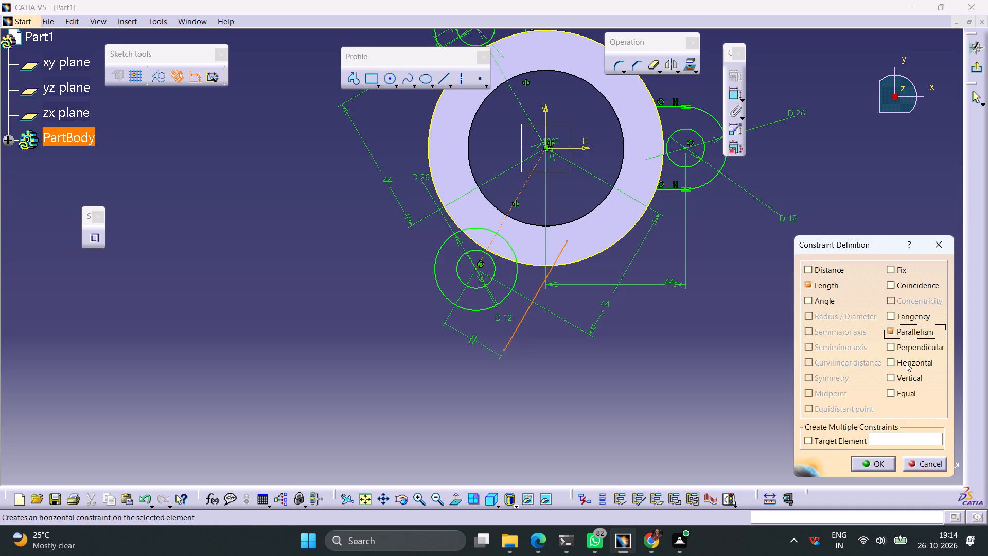
pyautogui.click(885, 461)
pyautogui.click(522, 319)
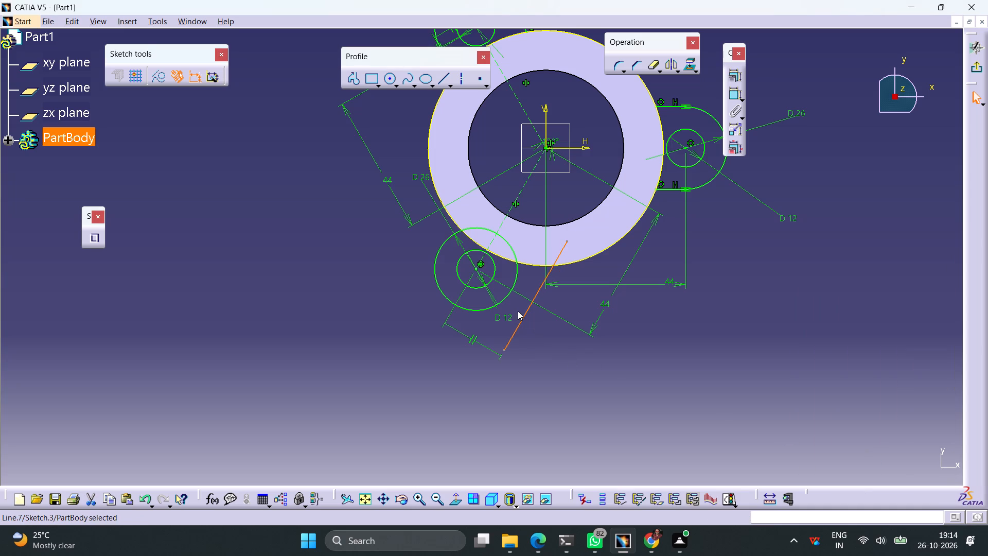
pyautogui.keyDown('ctrl'); pyautogui.click(509, 295); pyautogui.keyUp('ctrl')
pyautogui.click(733, 81)
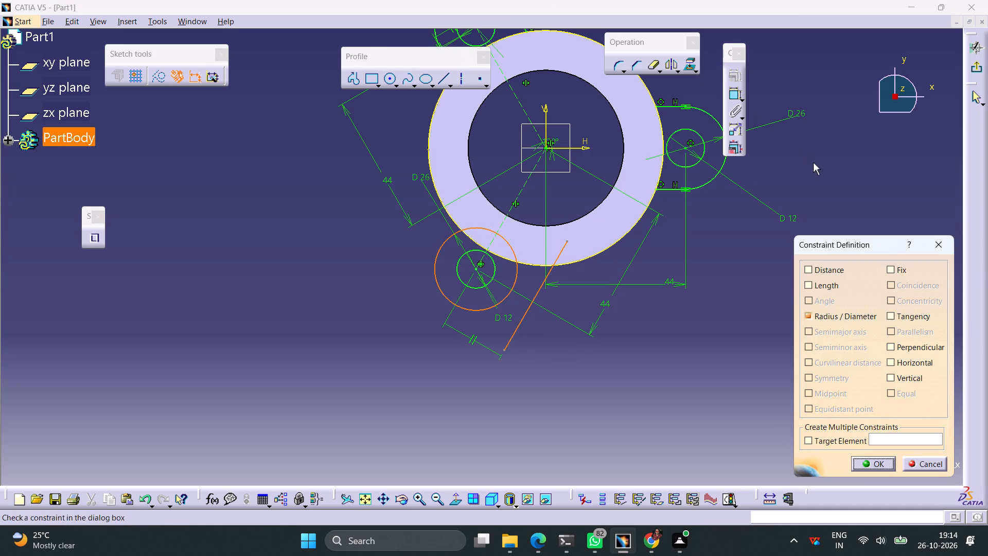
pyautogui.click(910, 318)
pyautogui.click(861, 463)
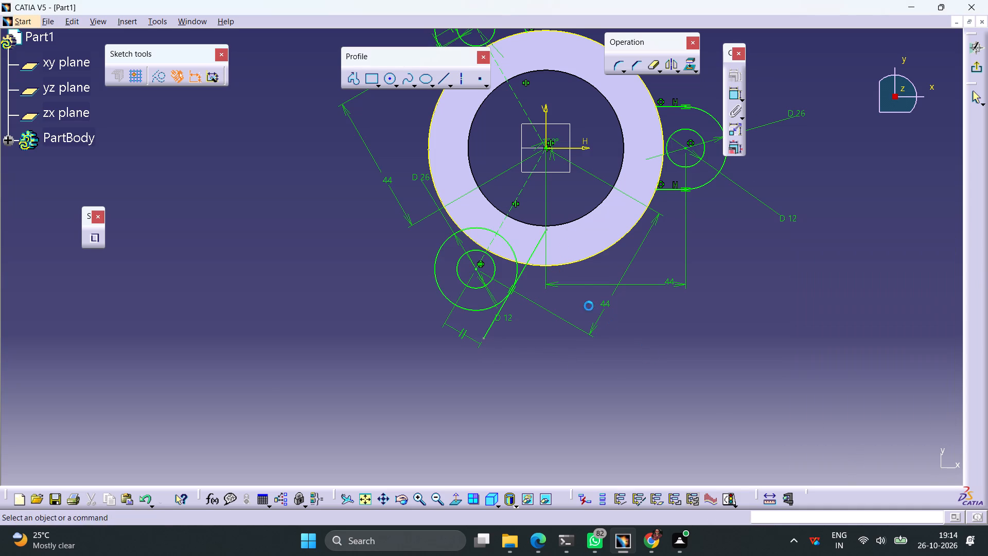
# Make the tangent line's upper endpoint coincident with the ring's outer edge and its lower endpoint coincident with the 26 mm circle.
pyautogui.click(546, 229)
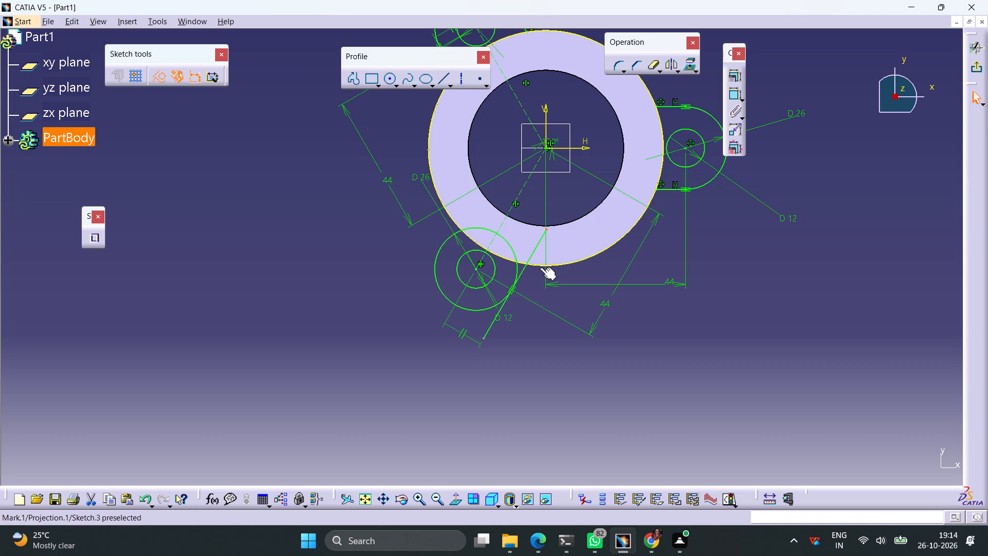
pyautogui.keyDown('ctrl'); pyautogui.click(539, 267); pyautogui.keyUp('ctrl')
pyautogui.click(736, 73)
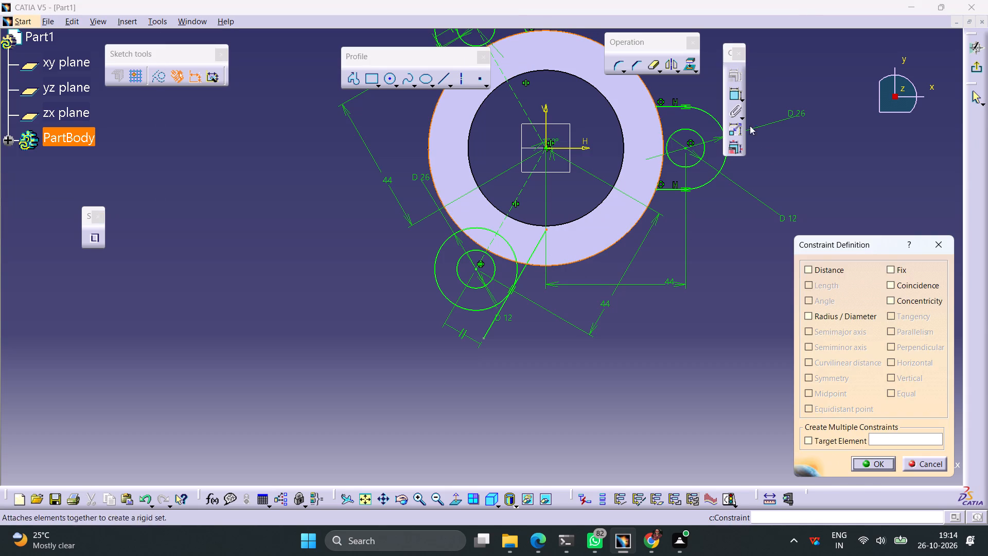
pyautogui.click(891, 284)
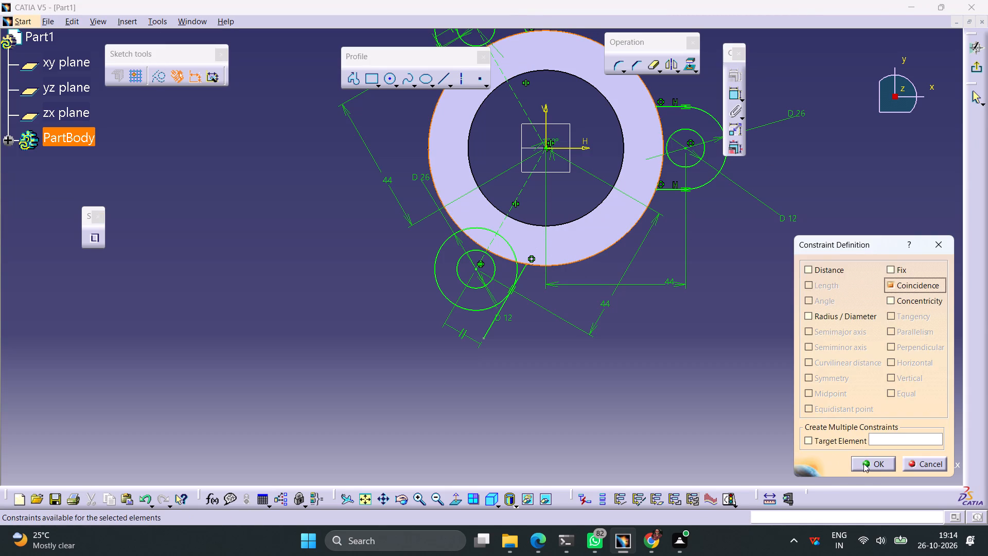
pyautogui.click(864, 465)
pyautogui.click(637, 402)
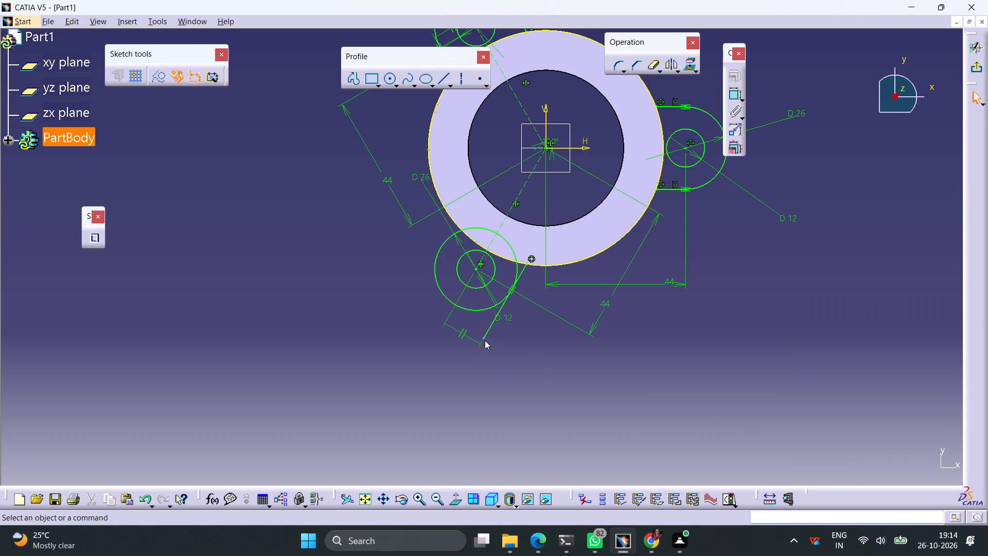
pyautogui.click(484, 338)
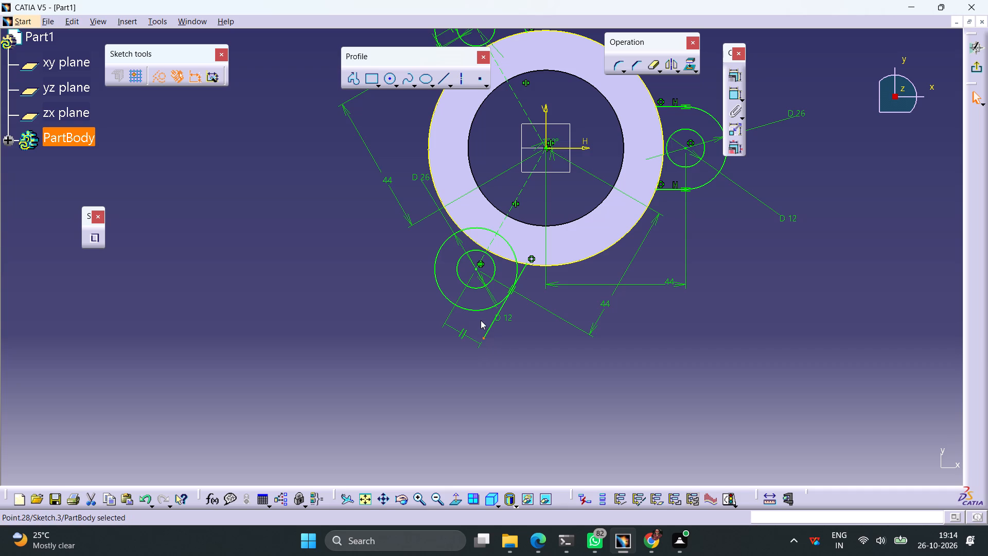
pyautogui.keyDown('ctrl'); pyautogui.click(482, 309); pyautogui.keyUp('ctrl')
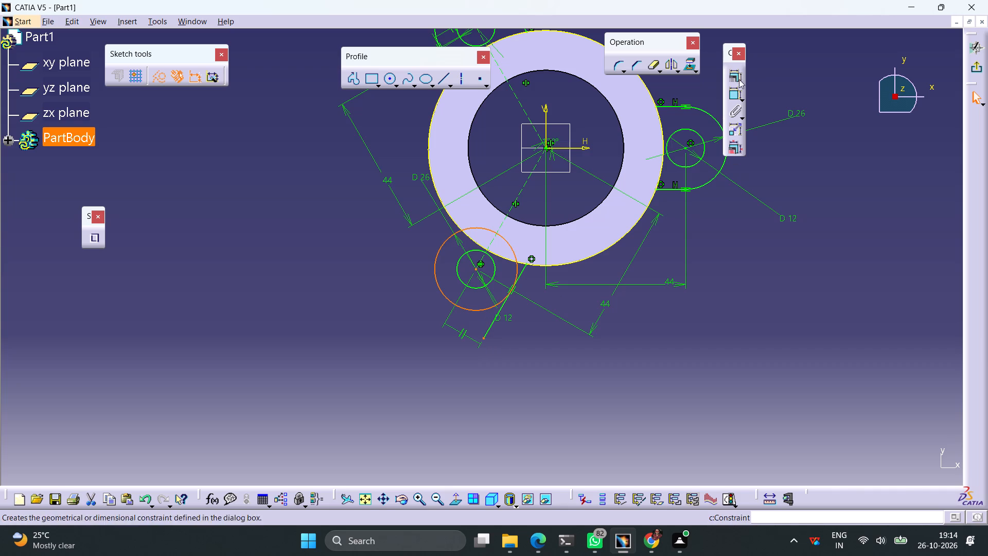
pyautogui.click(737, 73)
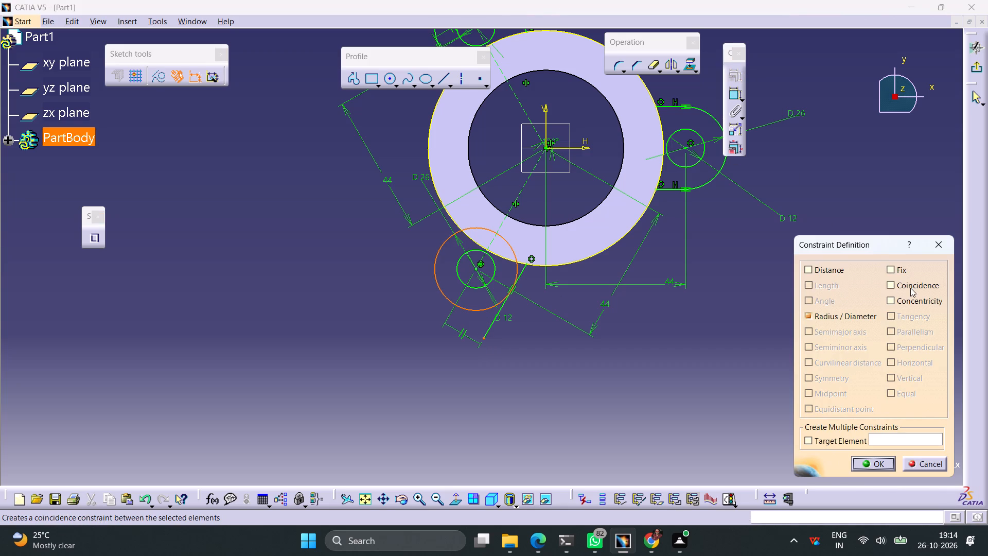
pyautogui.click(910, 288)
pyautogui.click(879, 466)
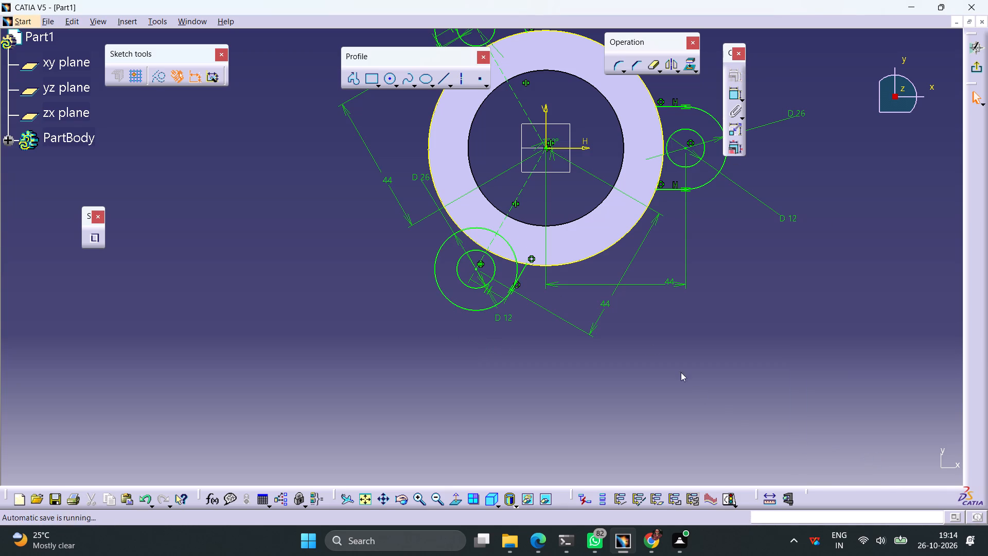
# Draw a short slanted line to the left of the lower-left 26 mm circle and make it parallel to the dashed construction line.
pyautogui.click(439, 78)
pyautogui.click(372, 281)
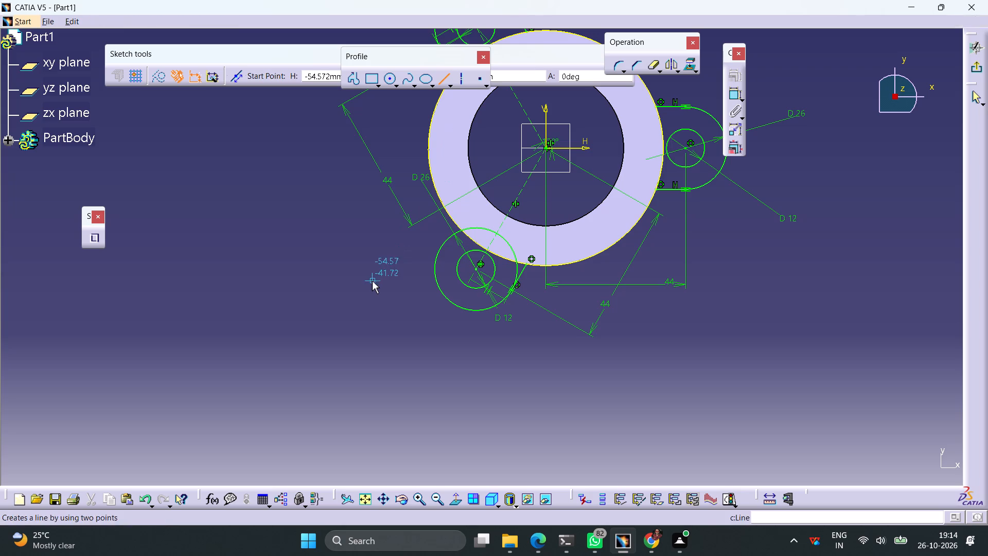
pyautogui.click(417, 241)
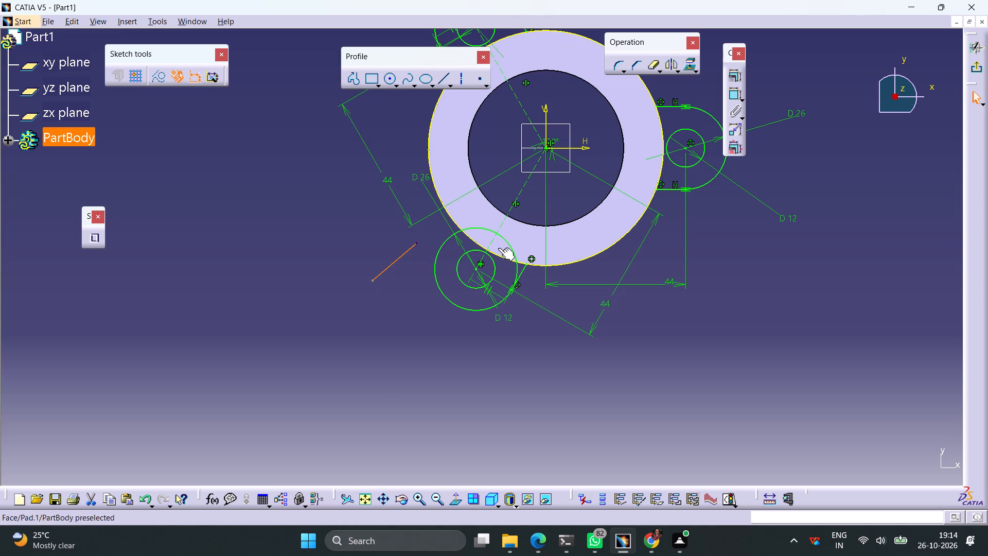
pyautogui.keyDown('ctrl'); pyautogui.click(490, 242); pyautogui.keyUp('ctrl')
pyautogui.click(736, 80)
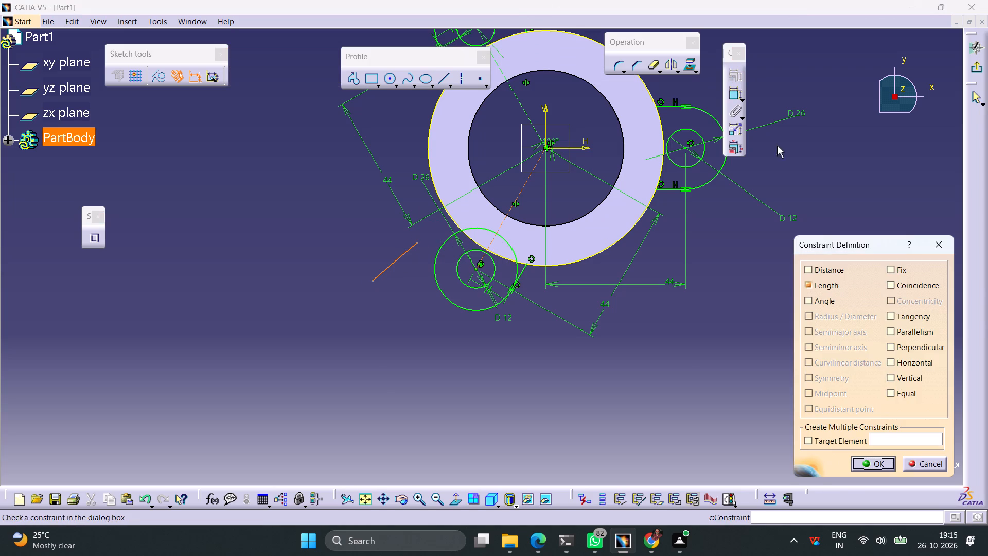
pyautogui.click(905, 331)
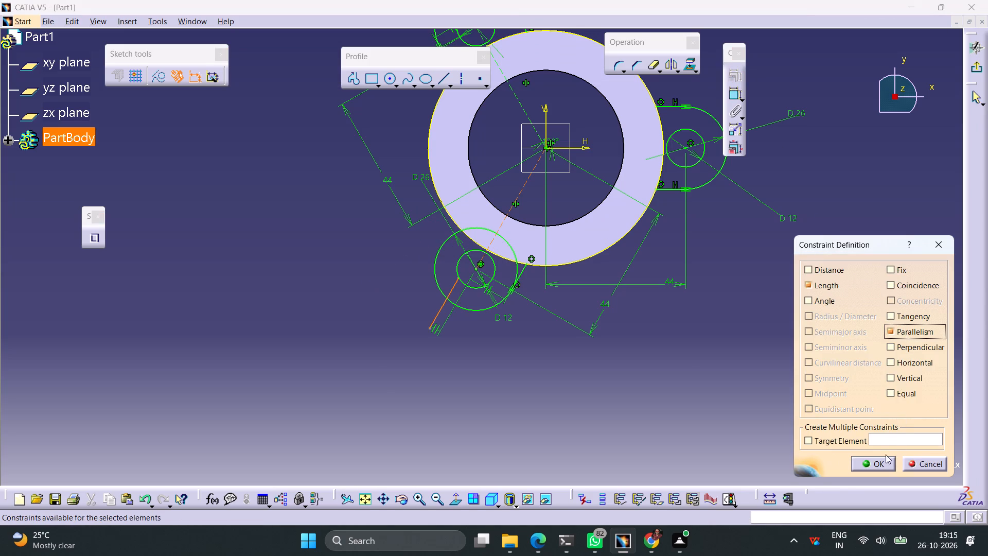
pyautogui.click(878, 460)
# Move the new parallel line out to the left of the lower-left 26 mm circle and make it tangent to that circle.
pyautogui.moveTo(445, 301); pyautogui.dragTo(433, 292)
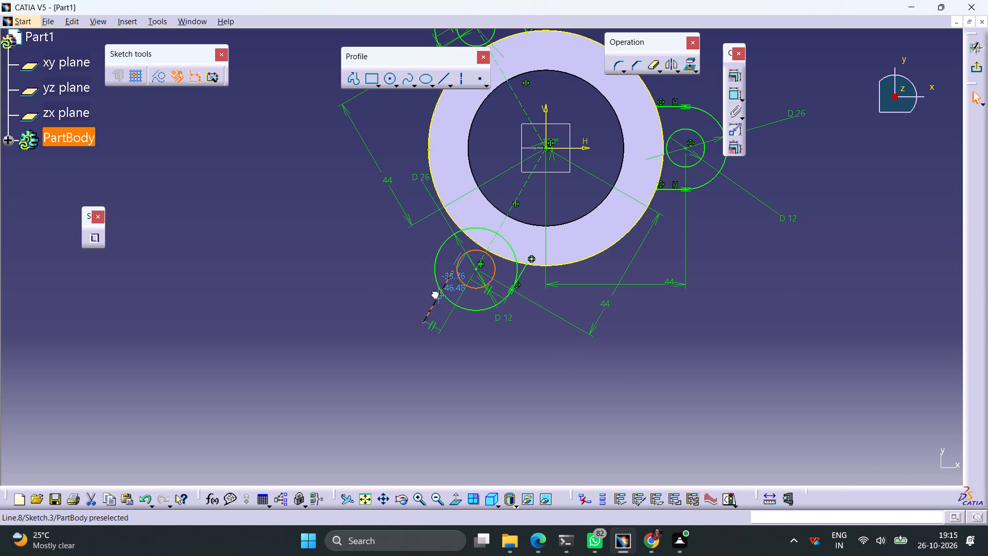
pyautogui.moveTo(433, 292); pyautogui.dragTo(408, 260)
pyautogui.keyDown('ctrl'); pyautogui.click(436, 253); pyautogui.keyUp('ctrl')
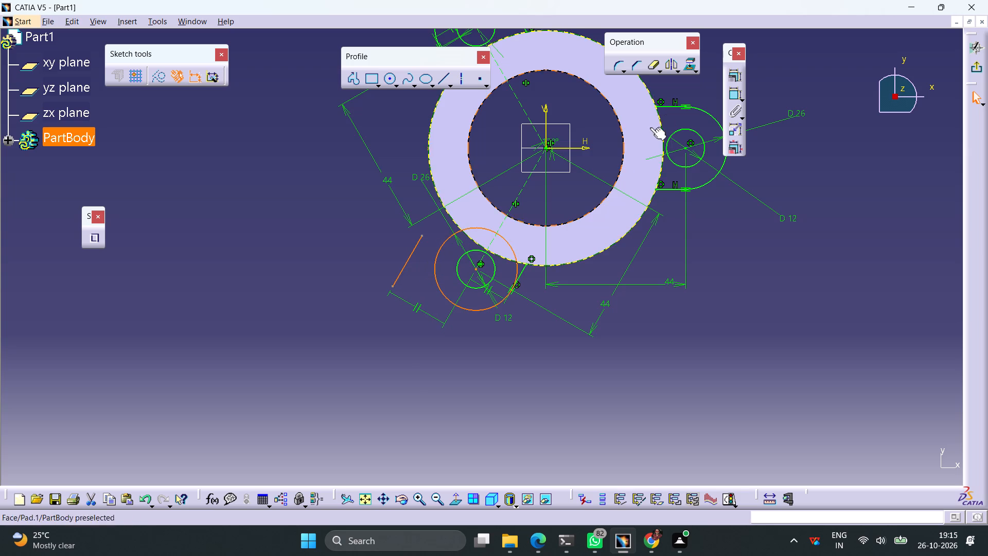
pyautogui.click(731, 75)
pyautogui.click(896, 315)
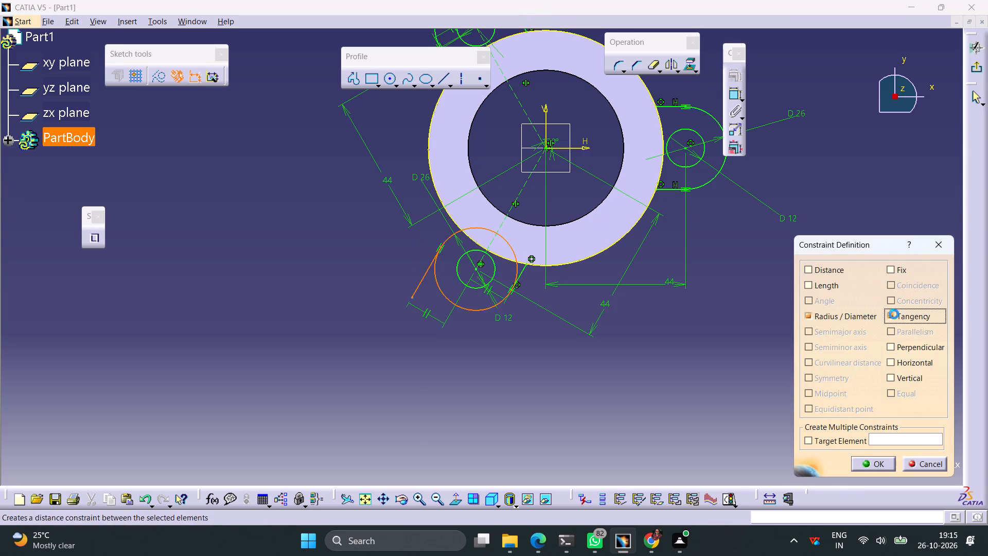
pyautogui.click(870, 464)
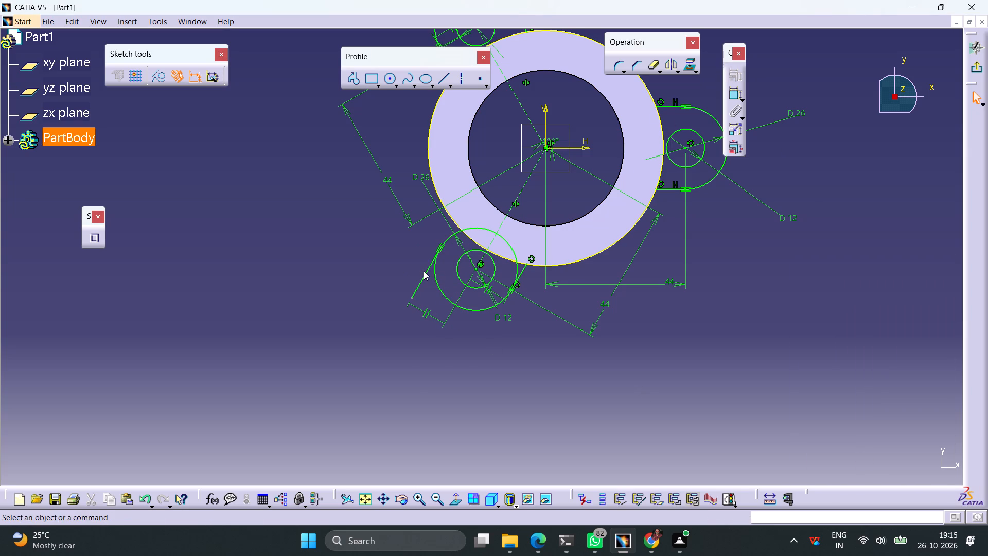
# Slide the left tangent line upward and make its endpoints coincident with the ring's outer edge and the 26 mm circle.
pyautogui.moveTo(426, 271); pyautogui.dragTo(438, 254)
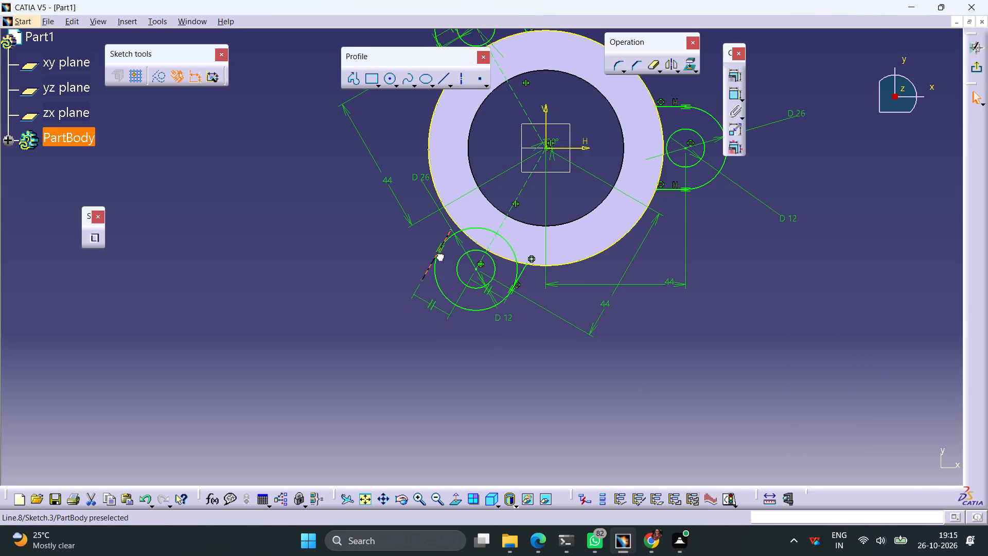
pyautogui.moveTo(438, 254); pyautogui.dragTo(436, 254)
pyautogui.click(446, 229)
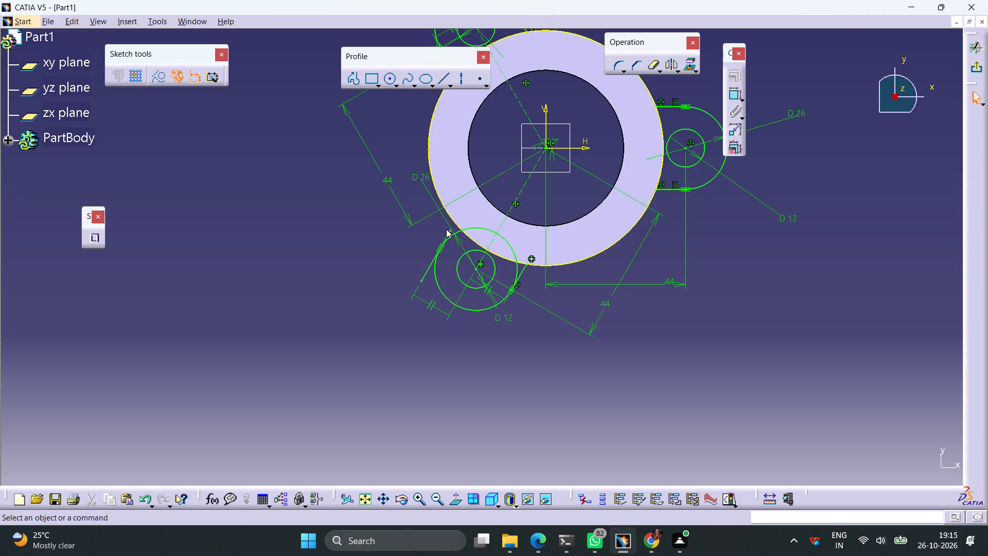
pyautogui.click(449, 229)
pyautogui.keyDown('ctrl'); pyautogui.click(458, 224); pyautogui.keyUp('ctrl')
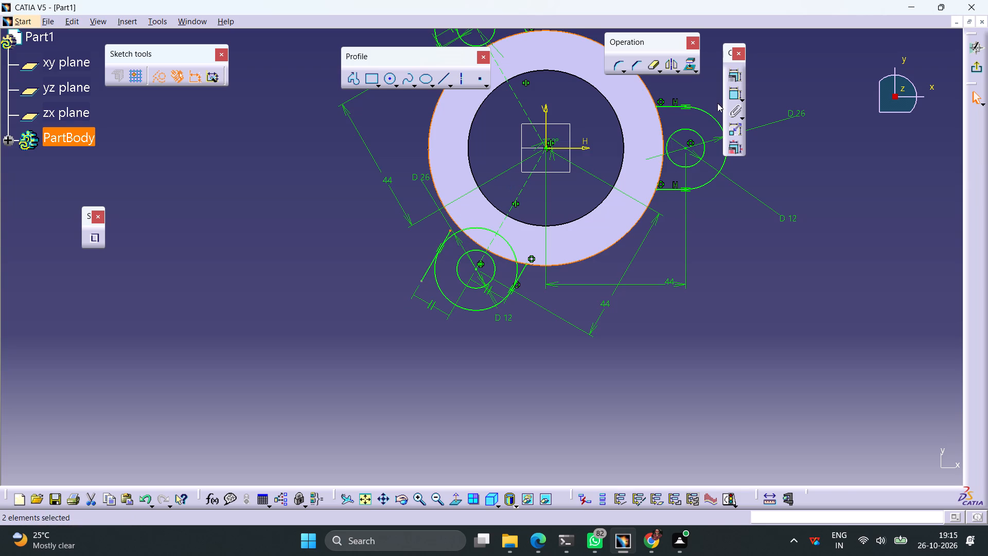
pyautogui.click(737, 79)
pyautogui.click(921, 283)
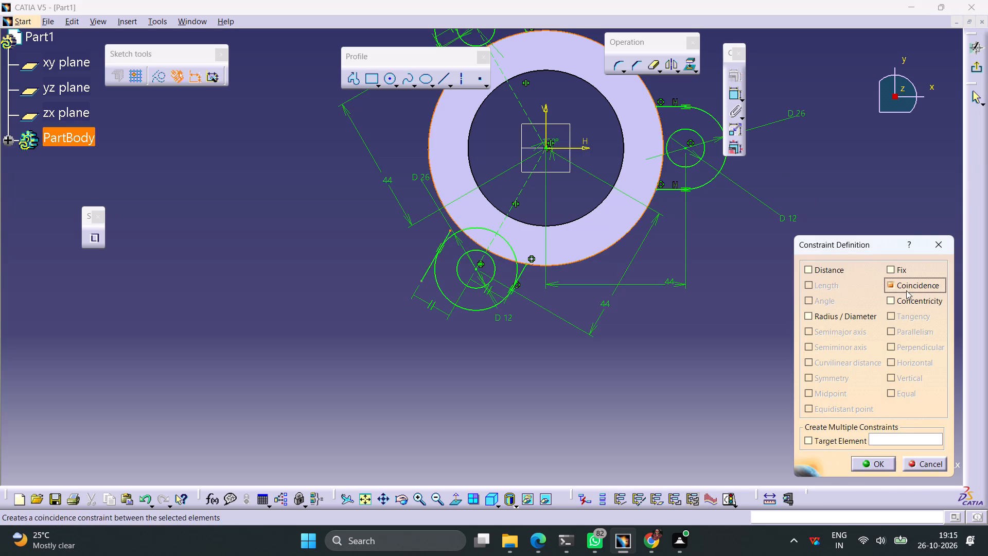
pyautogui.click(879, 465)
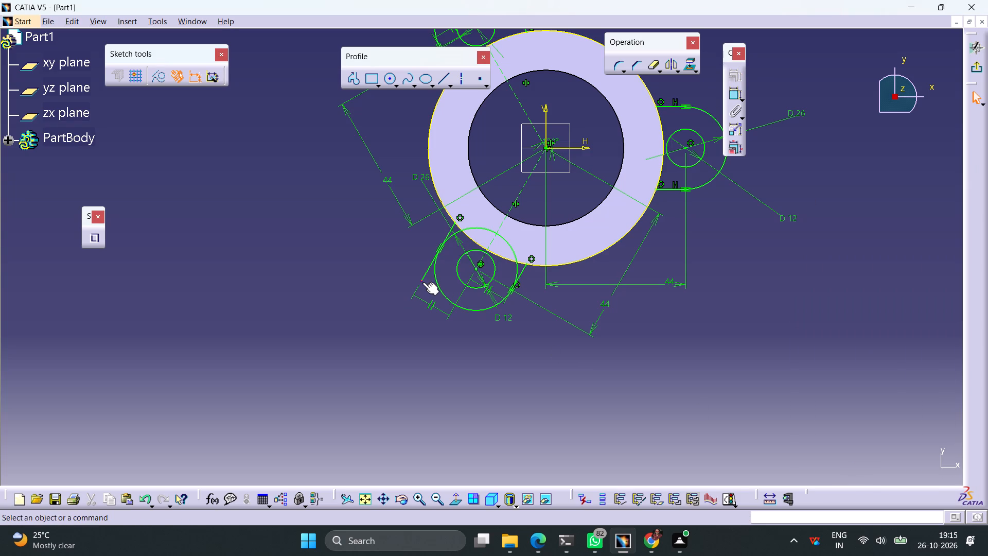
pyautogui.click(422, 282)
pyautogui.keyDown('ctrl'); pyautogui.click(437, 279); pyautogui.keyUp('ctrl')
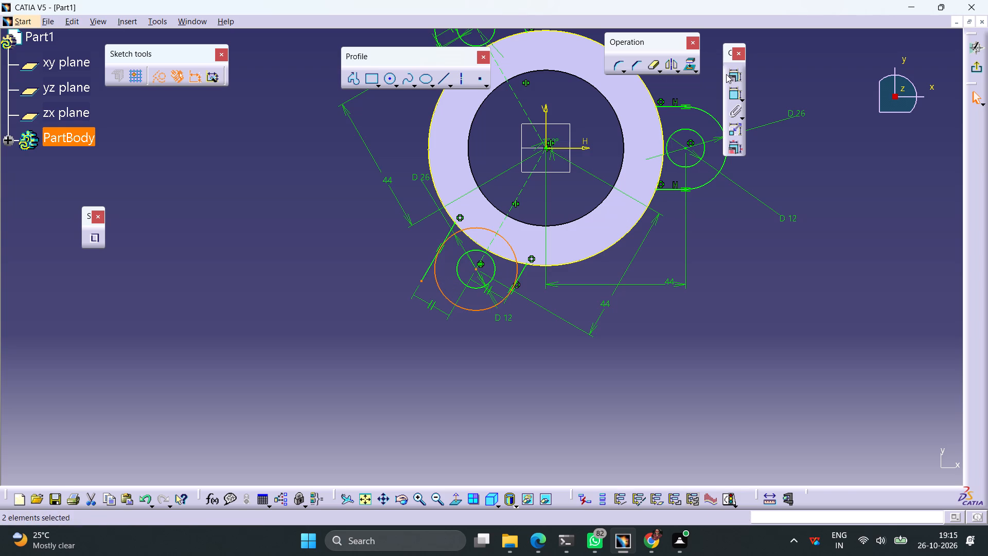
pyautogui.click(738, 75)
pyautogui.click(909, 285)
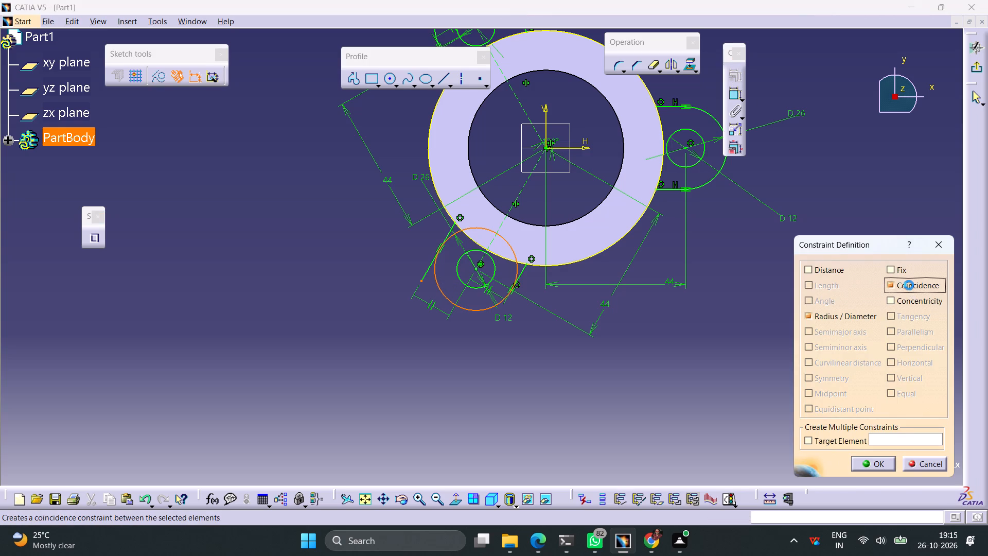
pyautogui.click(874, 465)
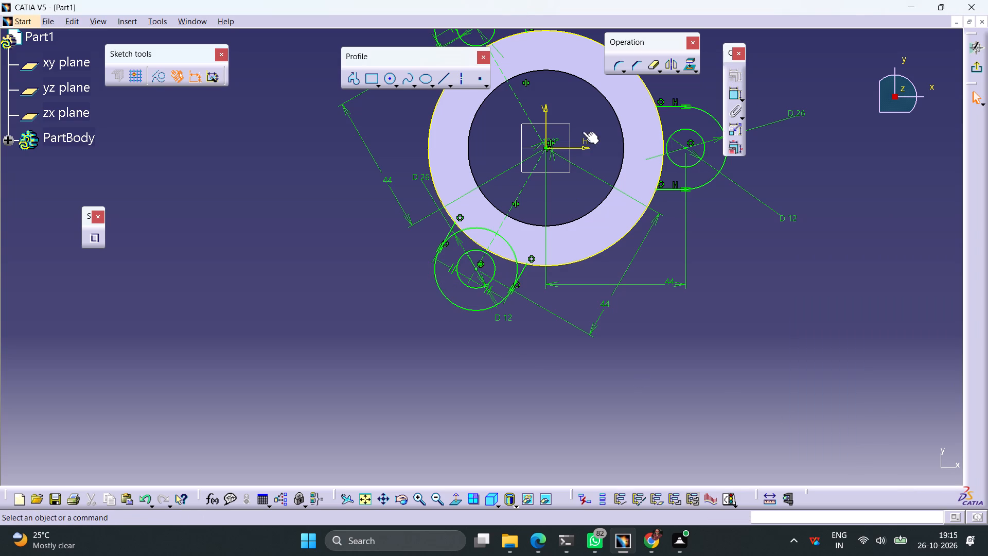
# Quick Trim the ring-side arc segments of the lower-left 26 mm circle between the two tangent lines, leaving the outer arc.
pyautogui.click(654, 67)
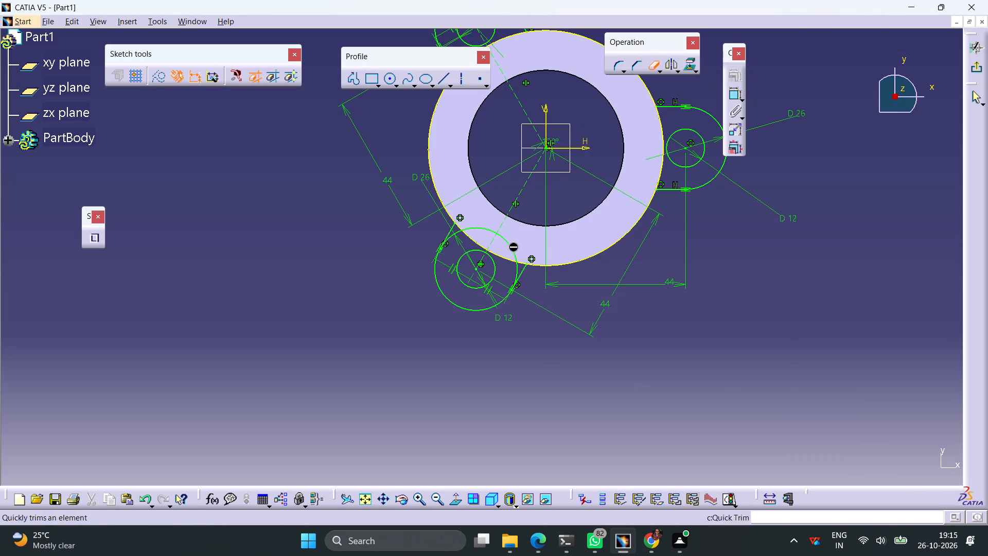
pyautogui.click(511, 246)
pyautogui.click(654, 66)
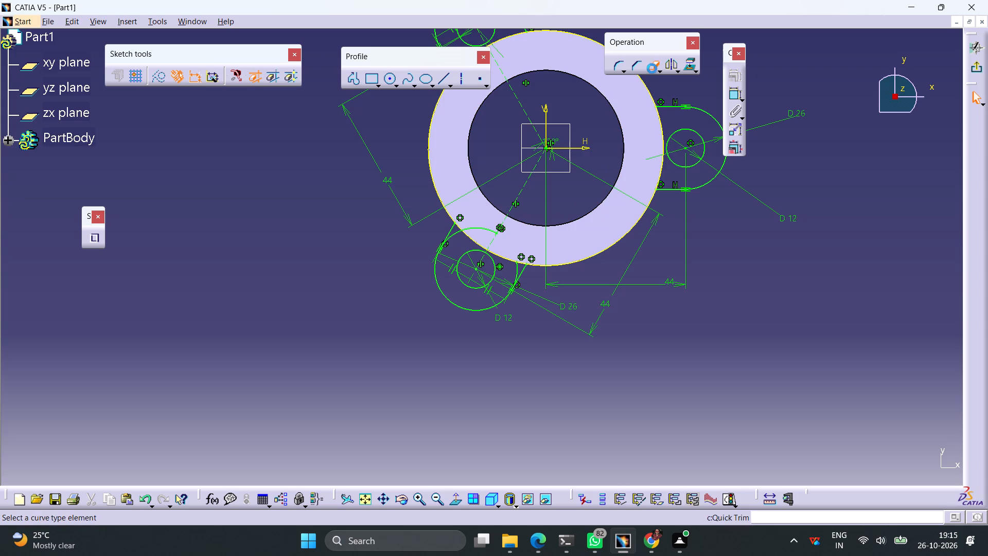
pyautogui.click(488, 229)
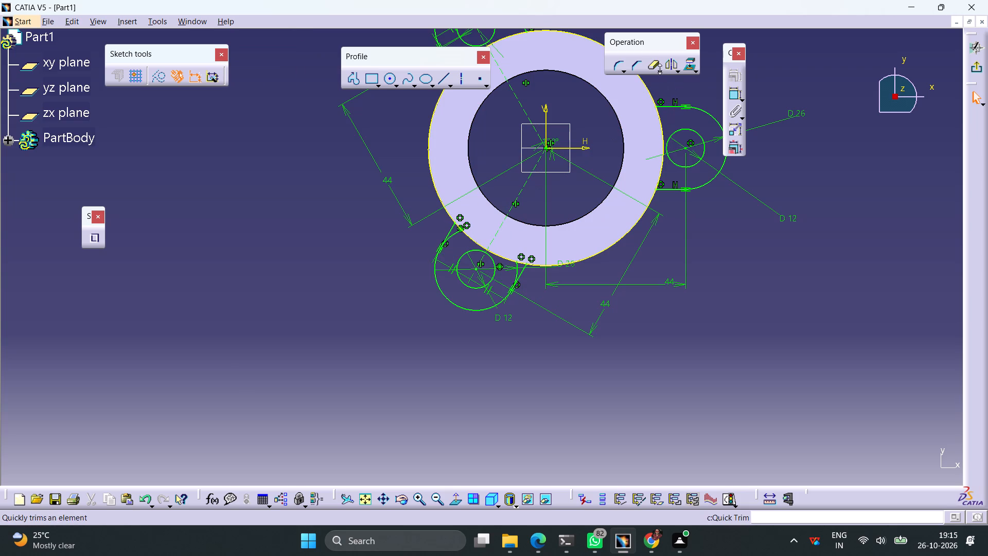
pyautogui.click(654, 66)
pyautogui.keyDown('ctrl'); pyautogui.moveTo(433, 253); pyautogui.dragTo(440, 207, button='middle'); pyautogui.keyUp('ctrl')
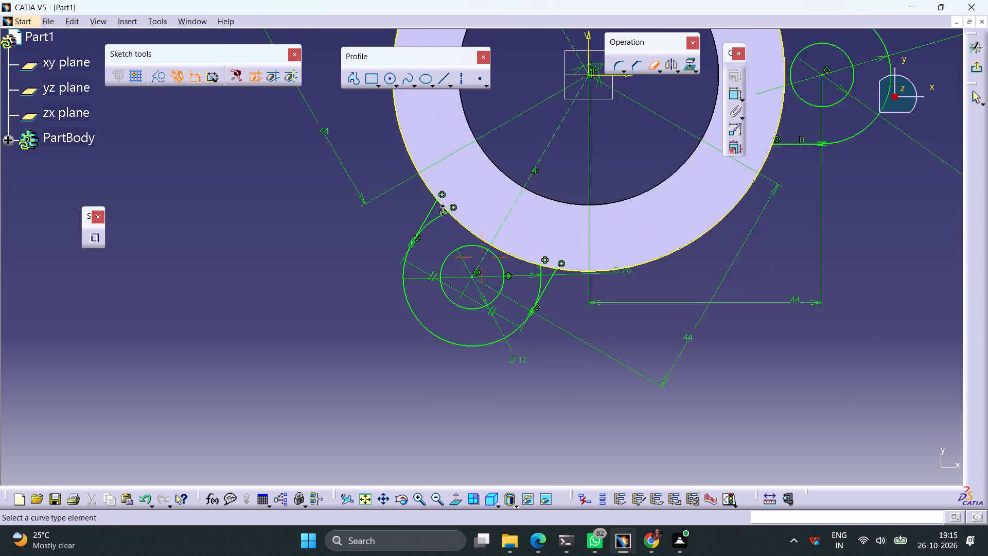
pyautogui.keyDown('ctrl'); pyautogui.moveTo(440, 207); pyautogui.dragTo(445, 175, button='middle'); pyautogui.keyUp('ctrl')
pyautogui.click(397, 195)
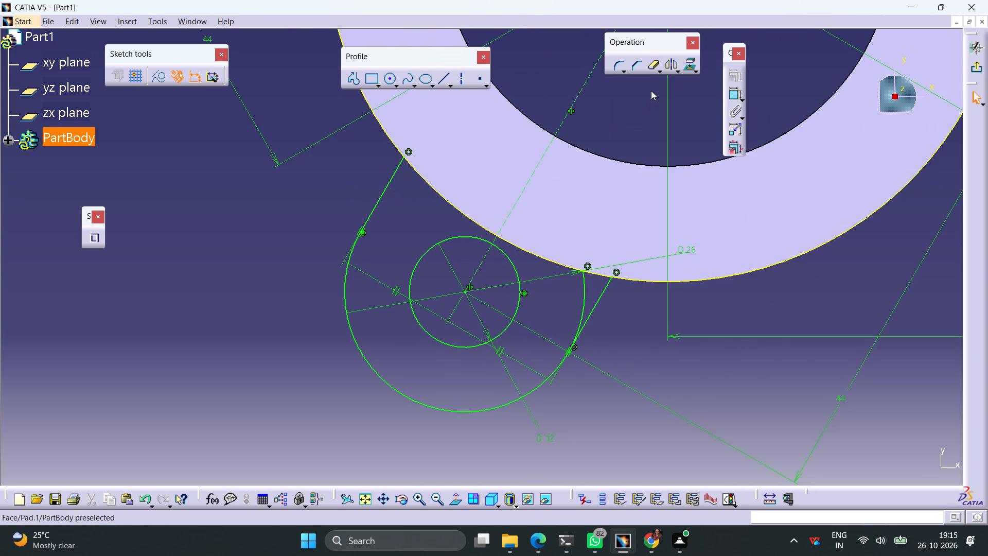
pyautogui.click(654, 67)
pyautogui.click(584, 294)
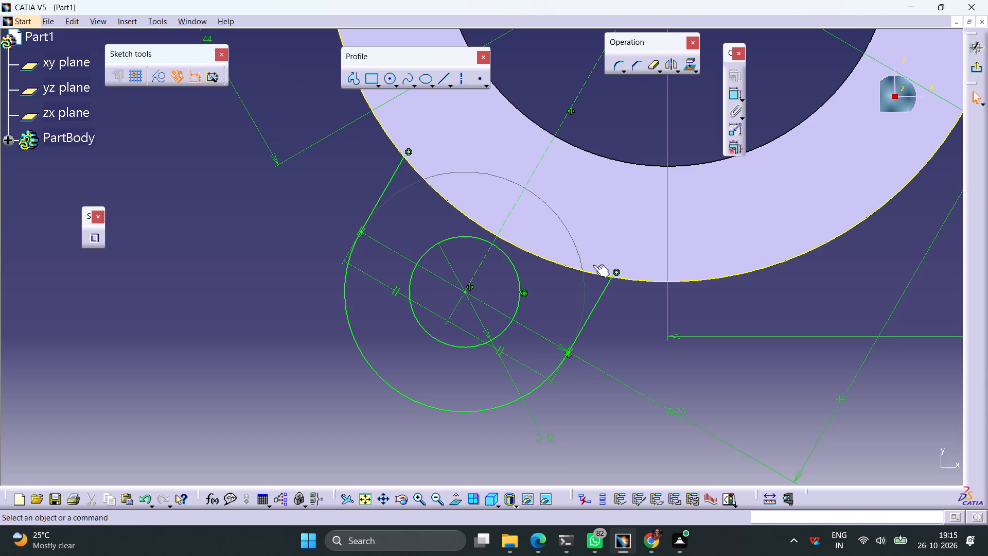
# Quick Trim the three stretches of the projected outer ring edge between the lugs, leaving only the arcs inside the lugs.
pyautogui.keyDown('ctrl'); pyautogui.moveTo(627, 168); pyautogui.dragTo(619, 265, button='middle'); pyautogui.keyUp('ctrl')
pyautogui.click(651, 67)
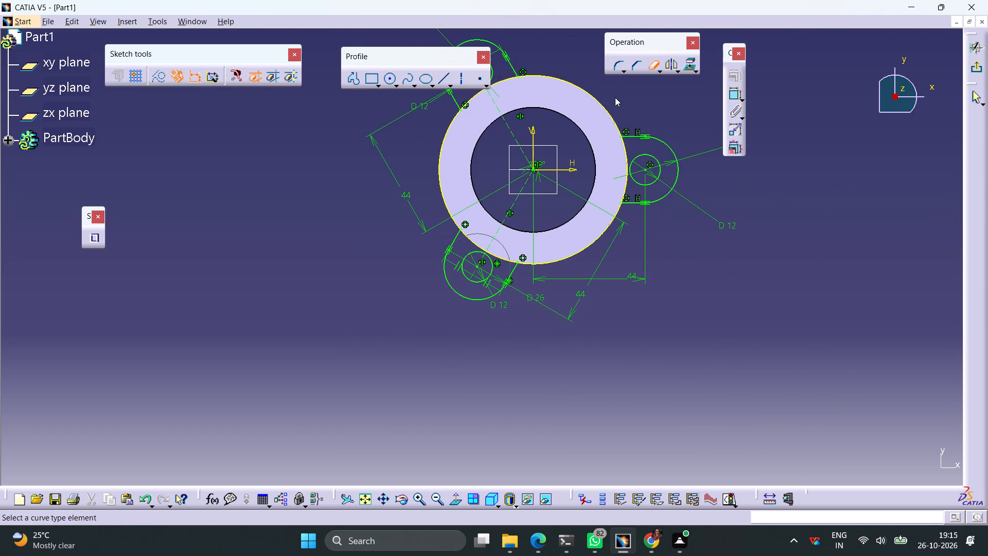
pyautogui.click(603, 112)
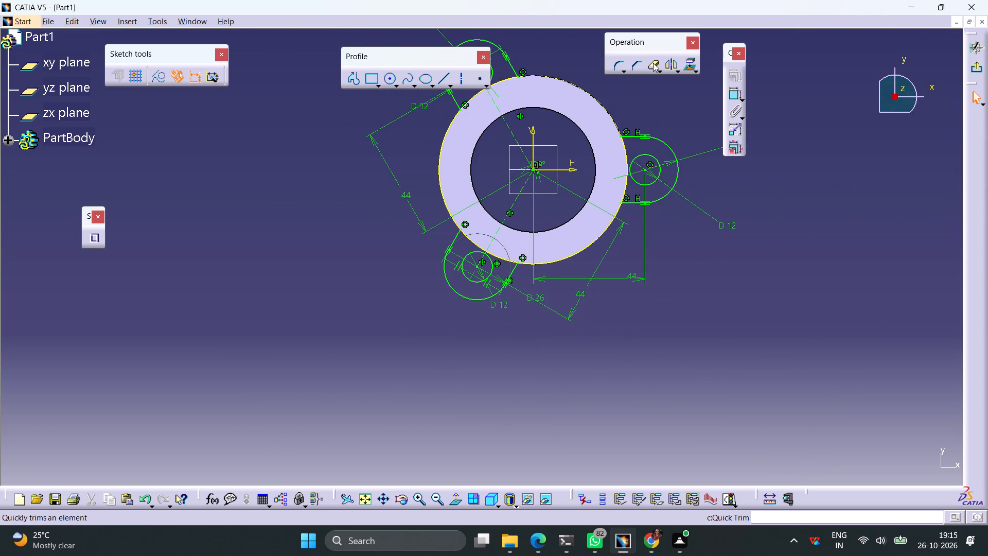
pyautogui.click(653, 63)
pyautogui.click(605, 230)
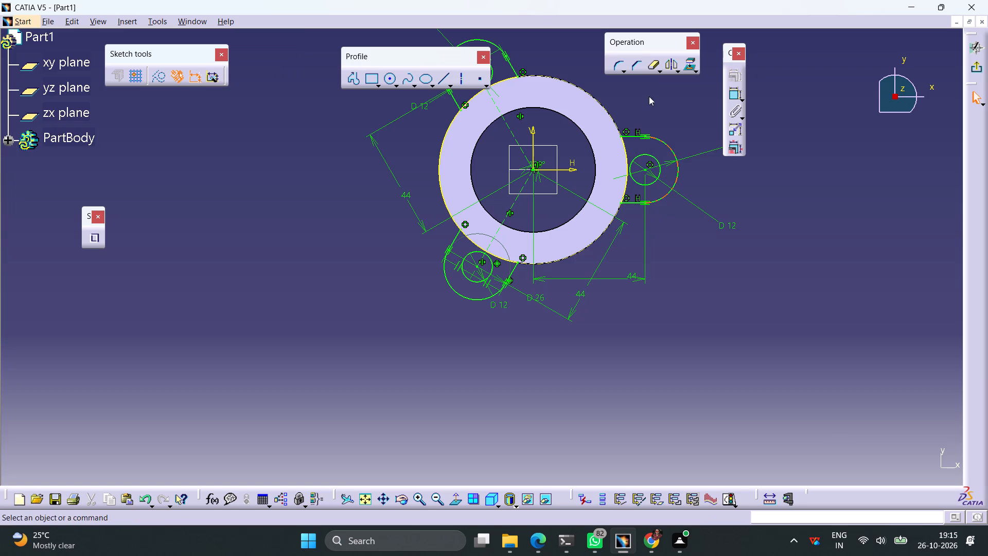
pyautogui.click(651, 66)
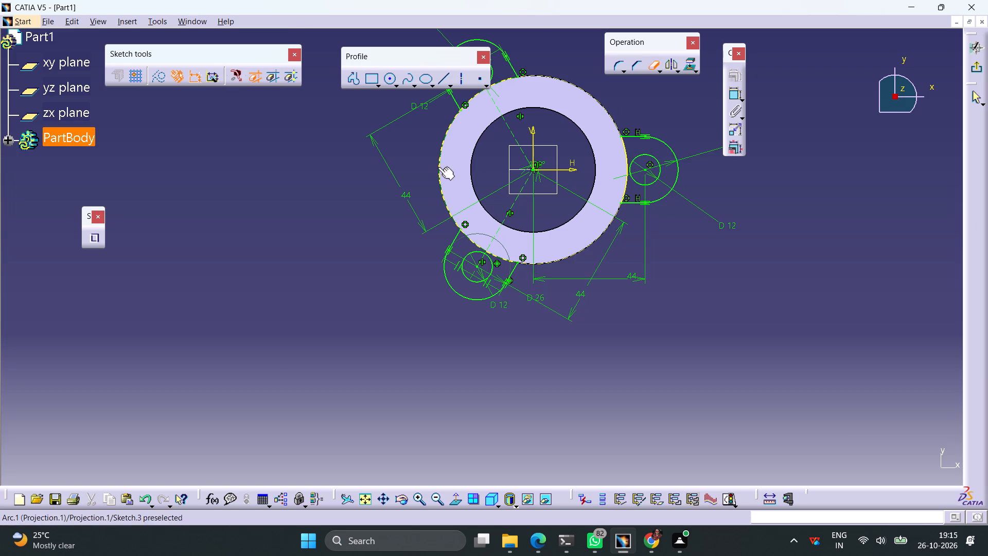
pyautogui.click(438, 167)
# Check the lug sketch's solving status and exit the sketch.
pyautogui.click(727, 497)
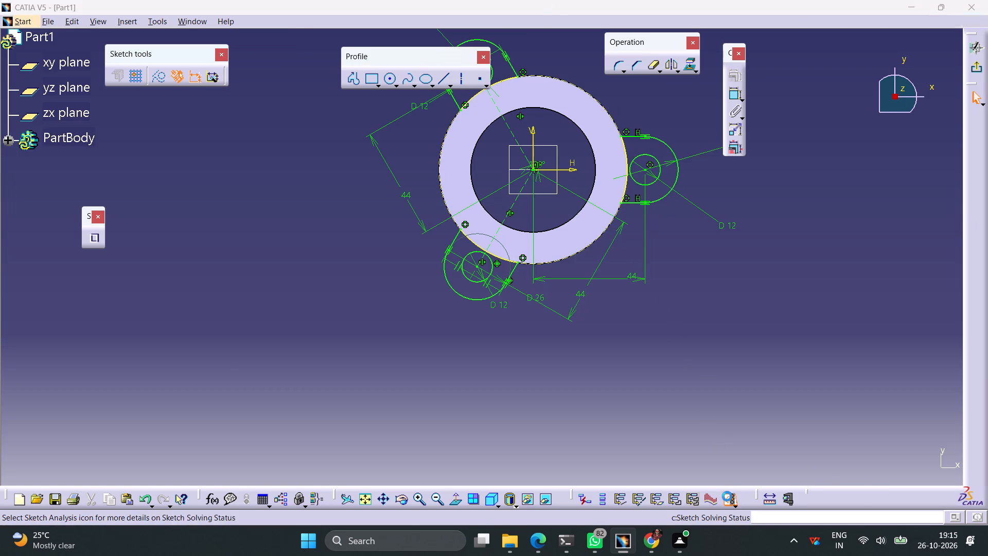
pyautogui.click(921, 461)
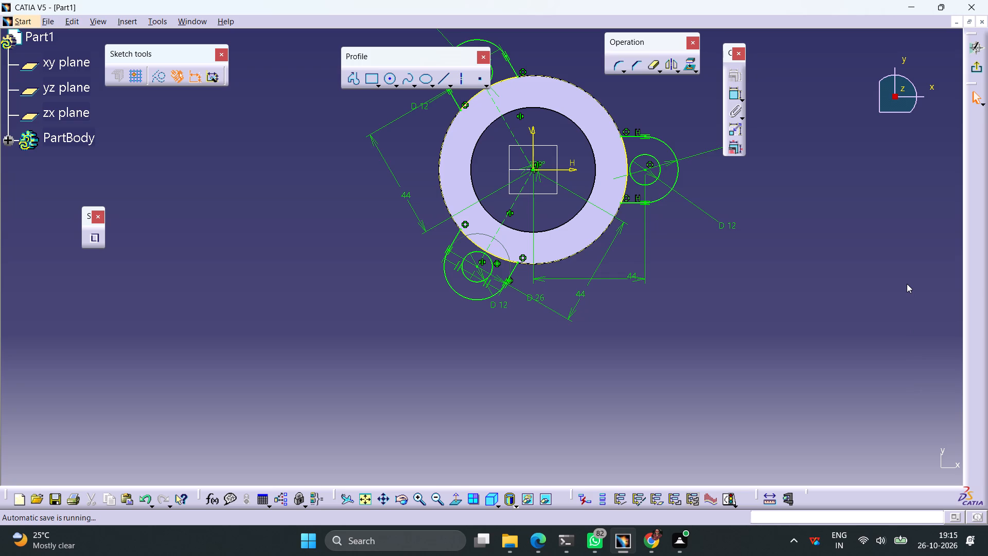
pyautogui.click(976, 68)
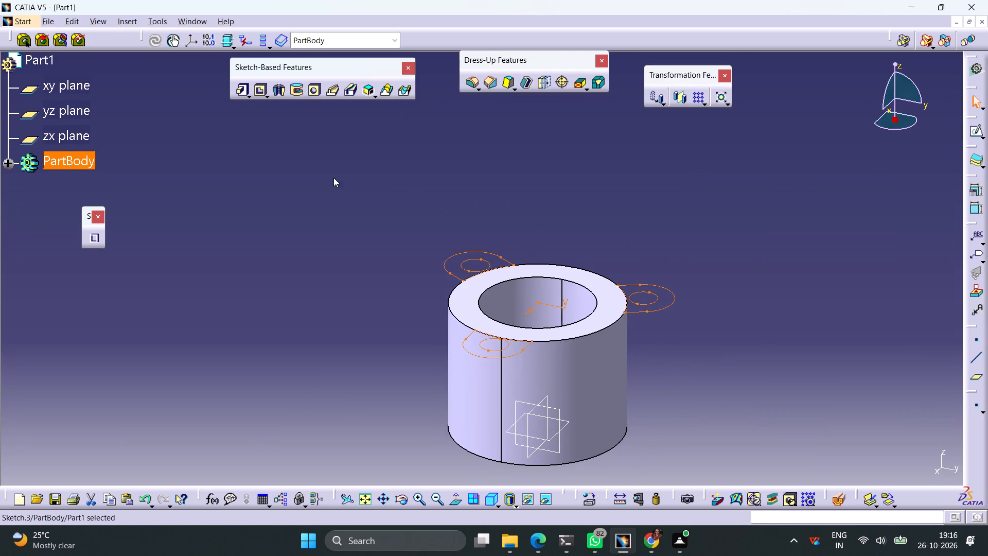
# Pad the lug sketch 8 mm in the reversed direction, down along the cylinder from its top face.
pyautogui.click(239, 91)
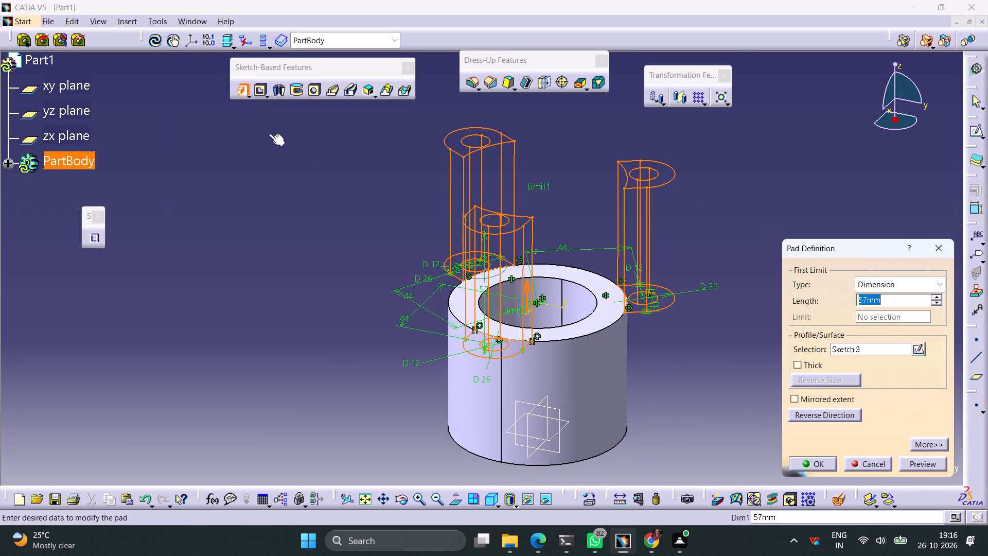
pyautogui.press('8')
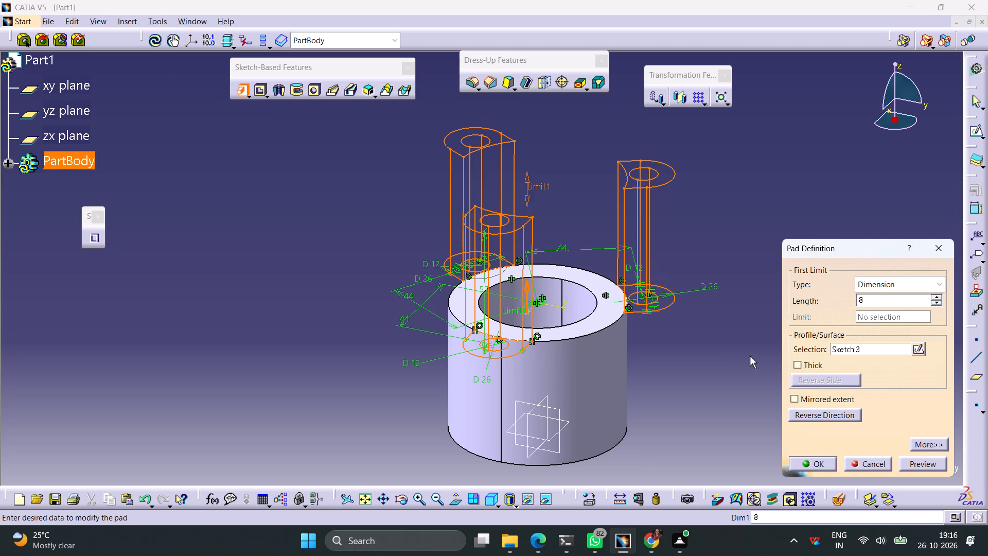
pyautogui.click(811, 416)
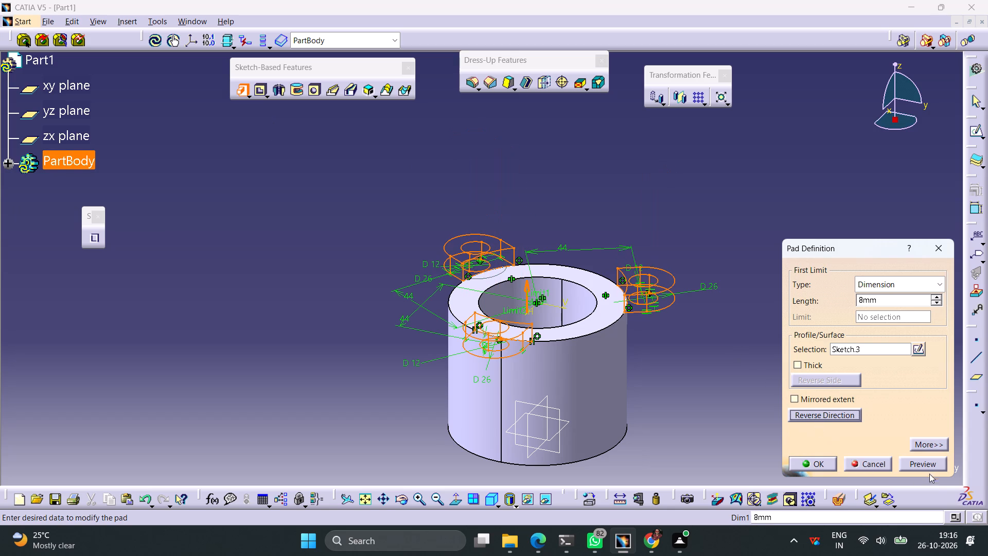
pyautogui.click(928, 467)
pyautogui.click(821, 467)
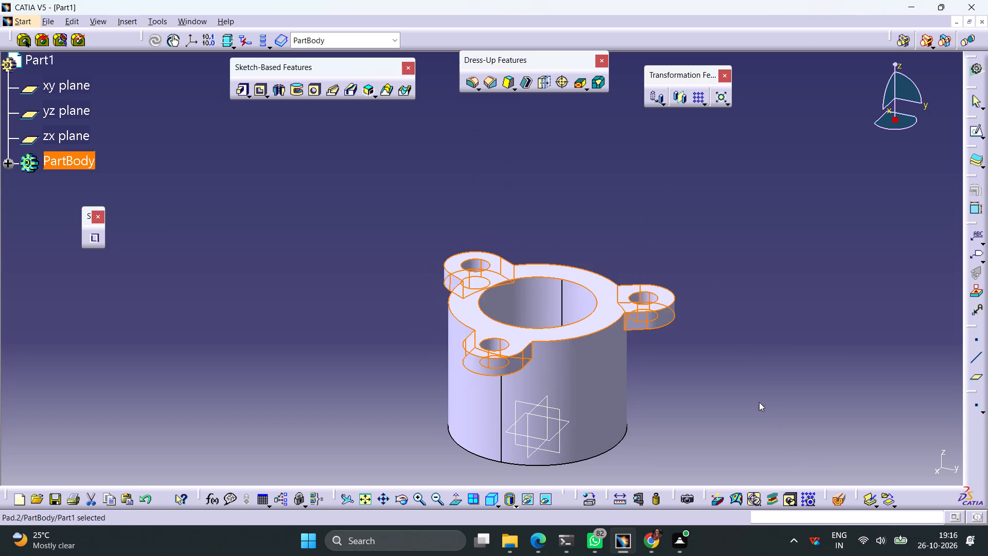
pyautogui.click(743, 389)
# Start a new sketch on the cylinder's bottom ring face.
pyautogui.moveTo(695, 423); pyautogui.dragTo(563, 275, button='middle')
pyautogui.moveTo(695, 426); pyautogui.dragTo(563, 275, button='right')
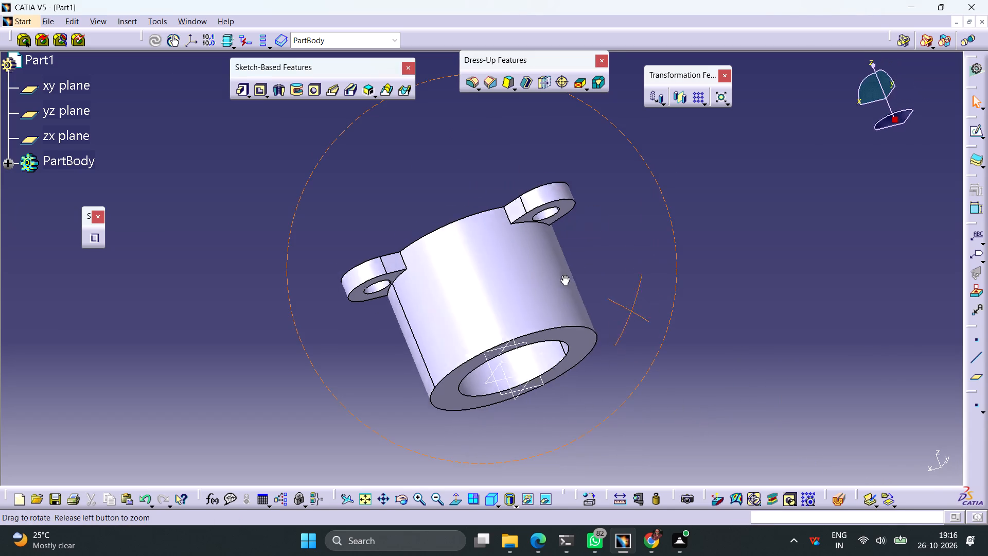
pyautogui.moveTo(563, 275); pyautogui.dragTo(552, 259, button='right')
pyautogui.moveTo(563, 275); pyautogui.dragTo(552, 259, button='middle')
pyautogui.click(570, 330)
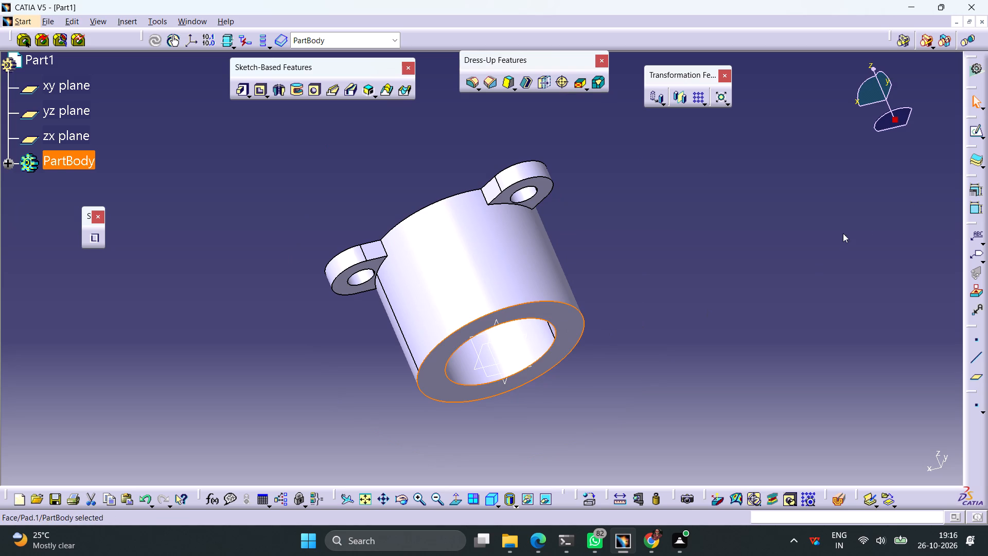
pyautogui.click(976, 133)
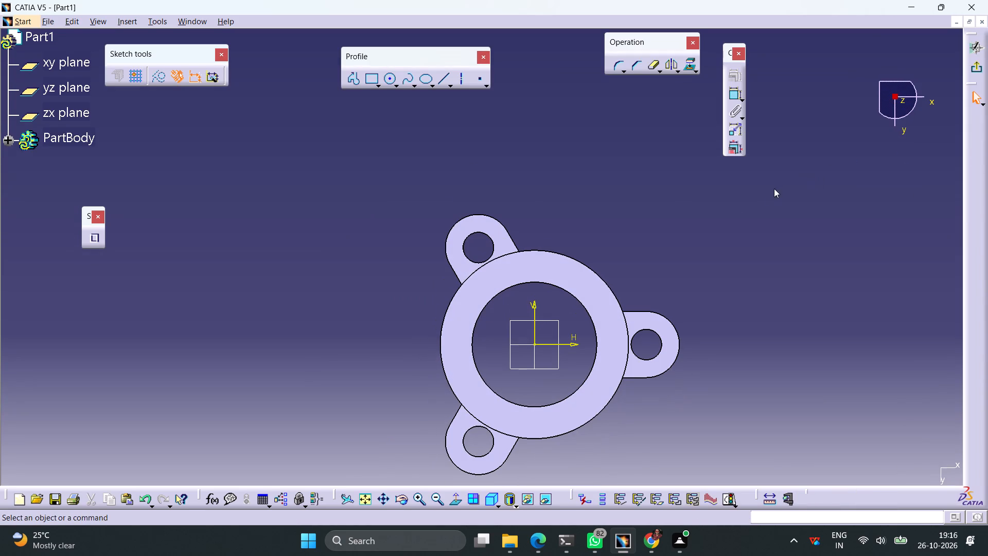
# Draw a circle in open space above and beyond the right lug and set its diameter to 10 mm.
pyautogui.click(389, 79)
pyautogui.click(709, 254)
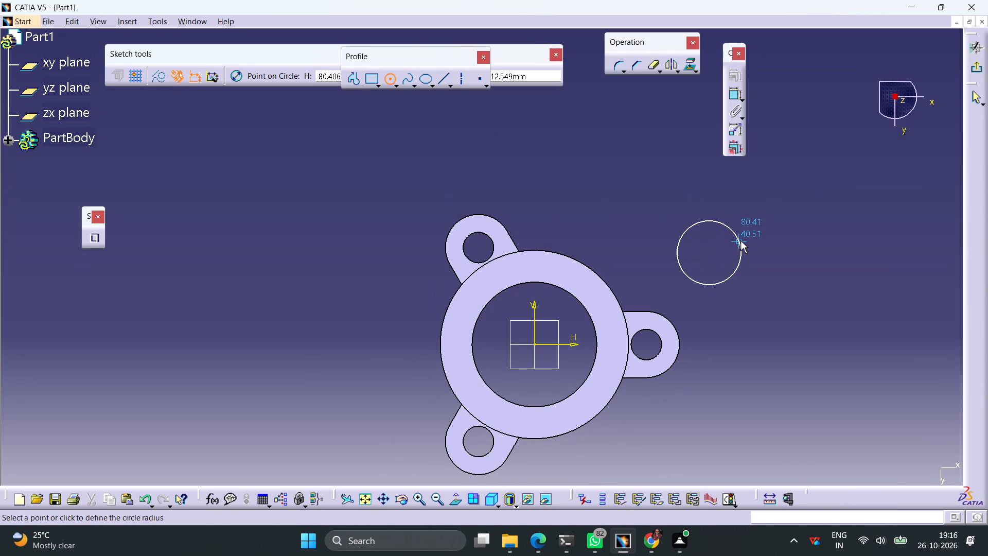
pyautogui.click(740, 241)
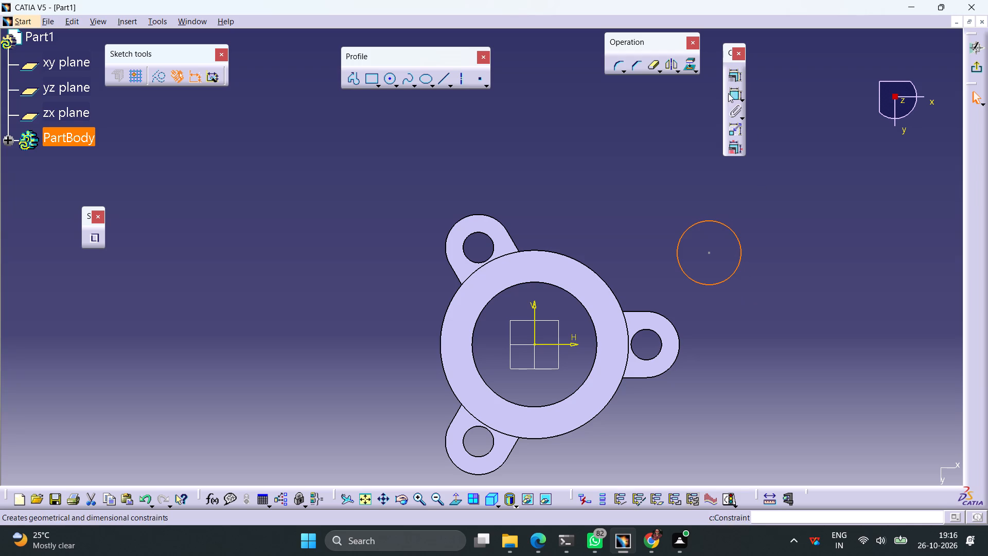
pyautogui.click(731, 93)
pyautogui.click(800, 210)
pyautogui.doubleClick(808, 207)
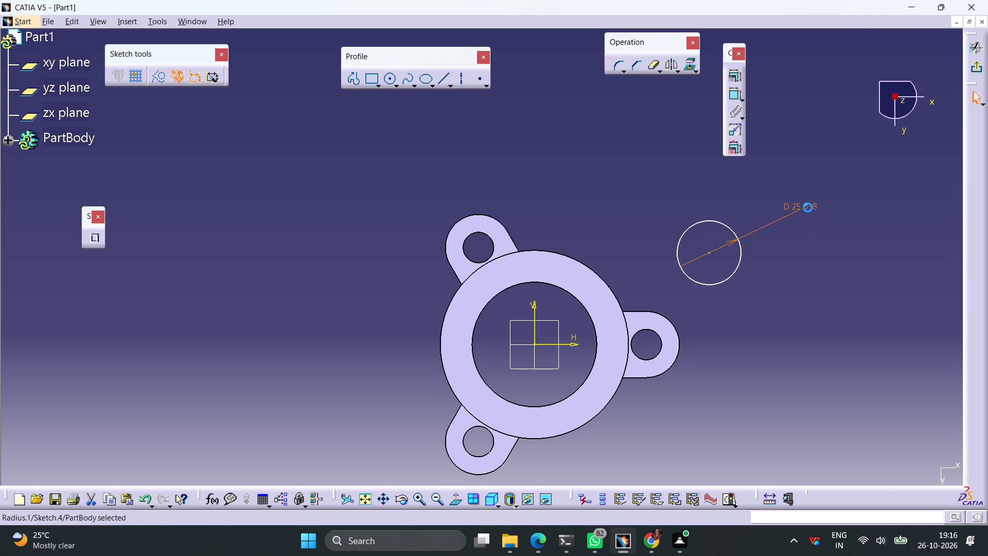
pyautogui.write('10')
pyautogui.press('Return')
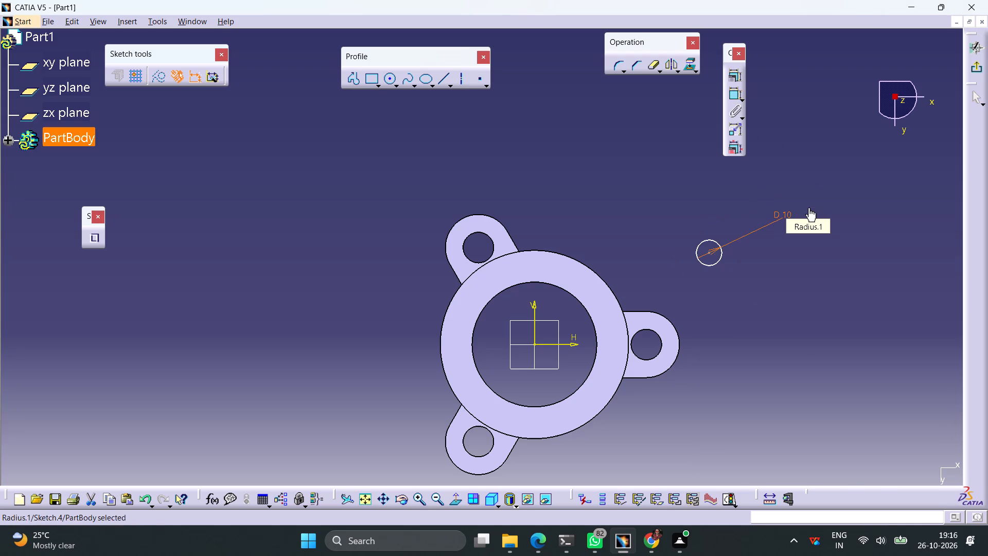
# Make the 10 mm circle concentric with the right lug's outer arc.
pyautogui.click(716, 260)
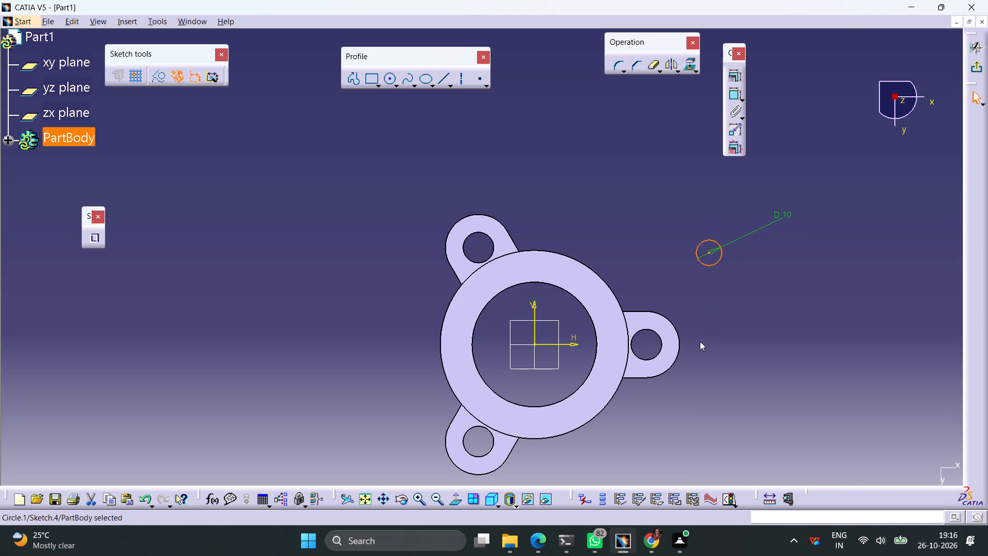
pyautogui.keyDown('ctrl'); pyautogui.click(680, 354); pyautogui.keyUp('ctrl')
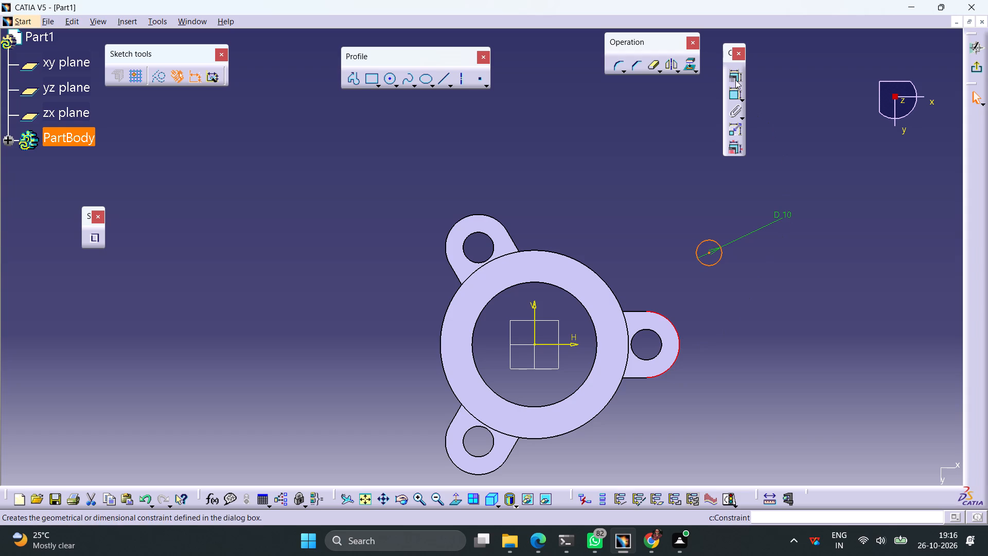
pyautogui.click(735, 79)
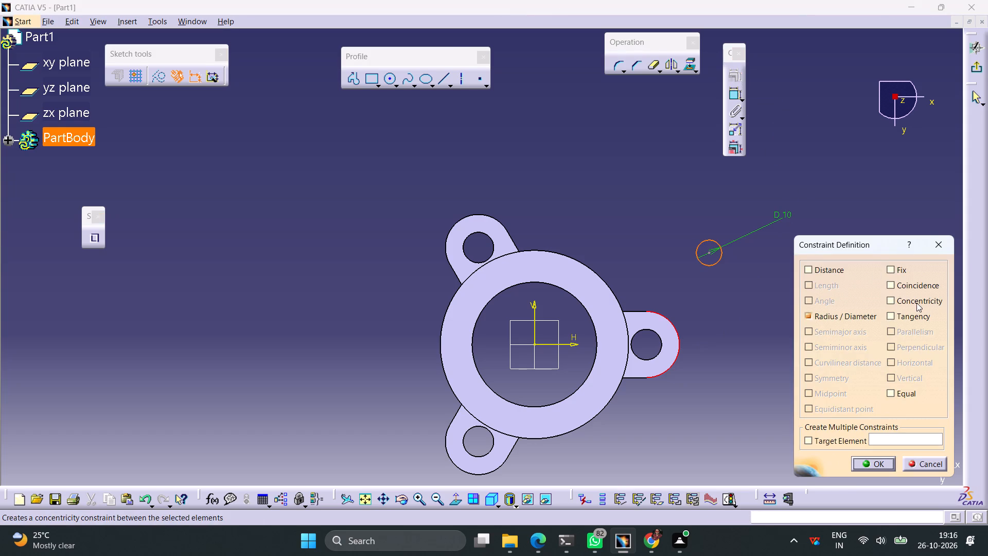
pyautogui.click(915, 302)
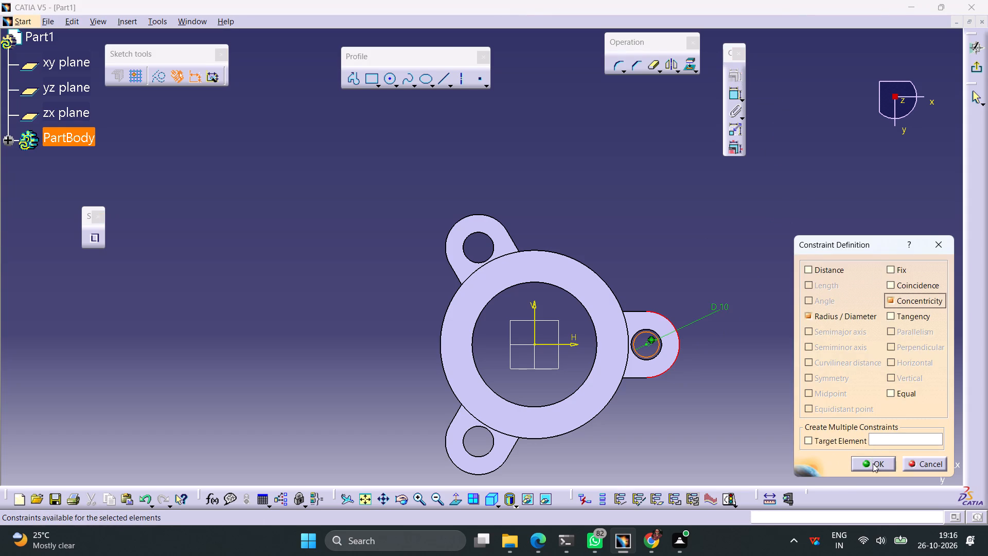
pyautogui.click(873, 464)
# Set the diameter of the circle centred on the right lug to 12 mm.
pyautogui.doubleClick(725, 309)
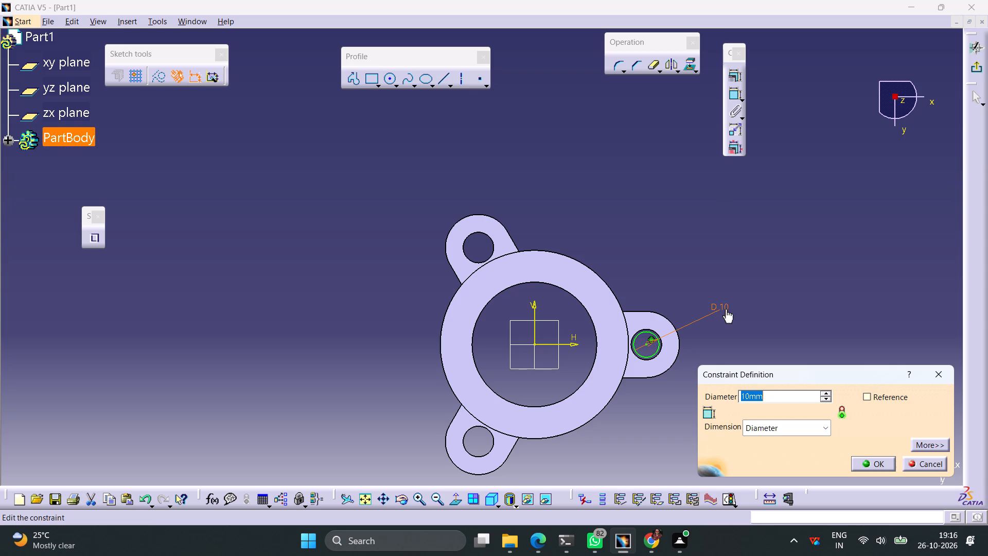
pyautogui.write('12')
pyautogui.press('Return')
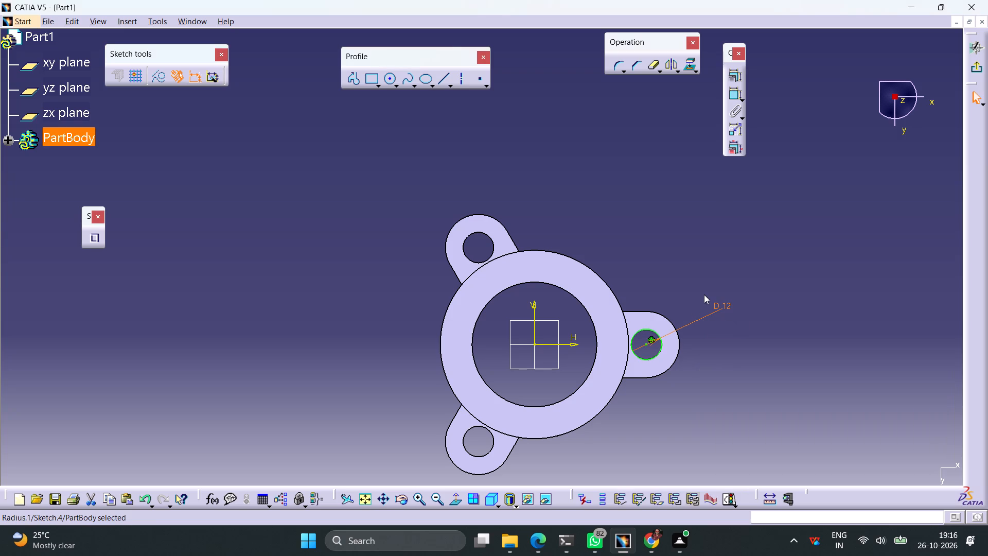
pyautogui.click(703, 277)
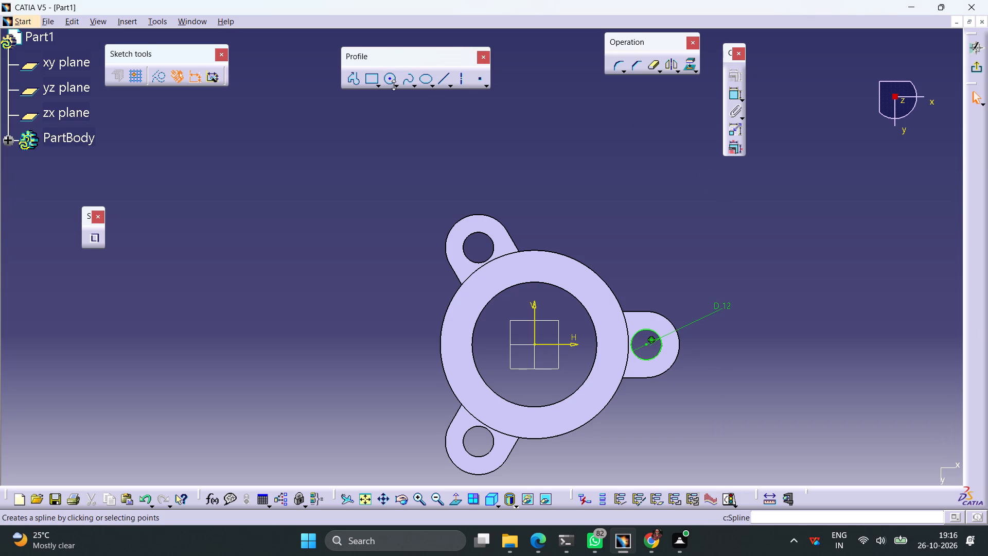
# Draw three circles clear of the part: one above the right lug, and a larger and a smaller one beyond the upper-left lug.
pyautogui.click(391, 79)
pyautogui.click(647, 214)
pyautogui.click(671, 192)
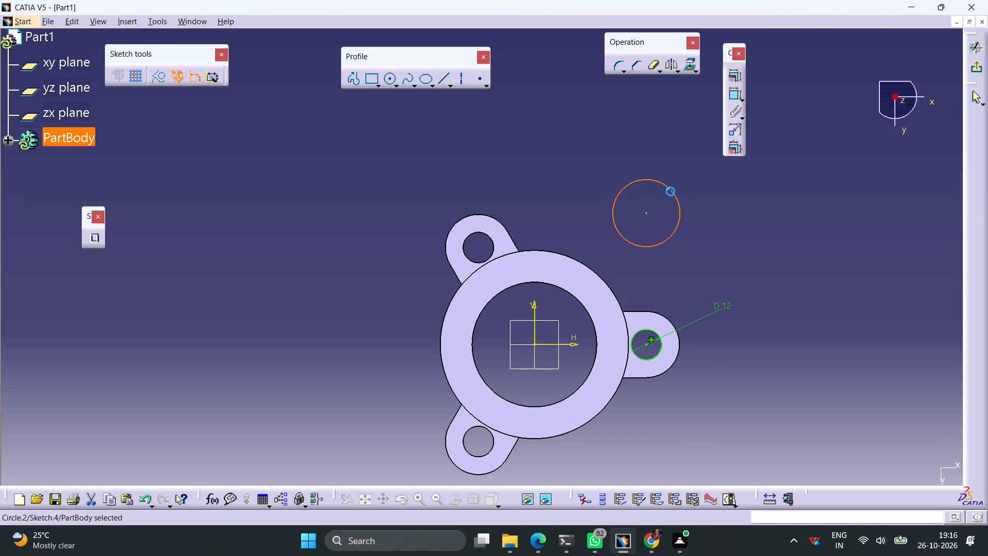
pyautogui.click(767, 230)
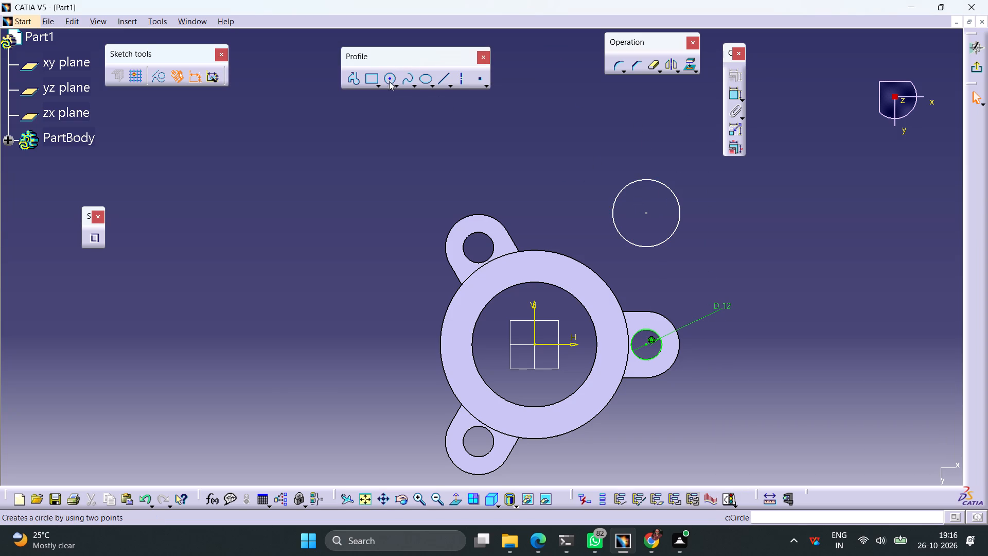
pyautogui.click(387, 81)
pyautogui.click(317, 178)
pyautogui.click(349, 162)
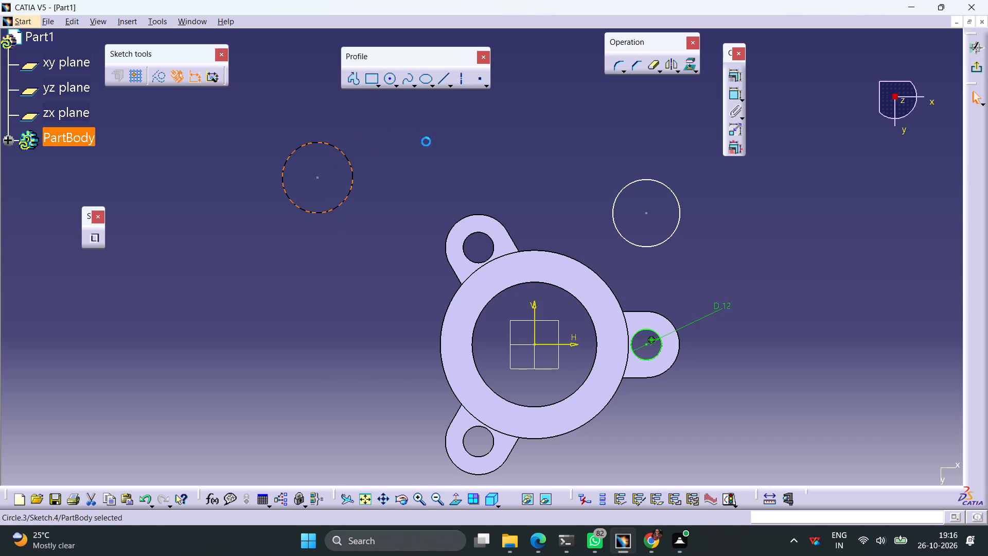
pyautogui.click(386, 79)
pyautogui.click(396, 148)
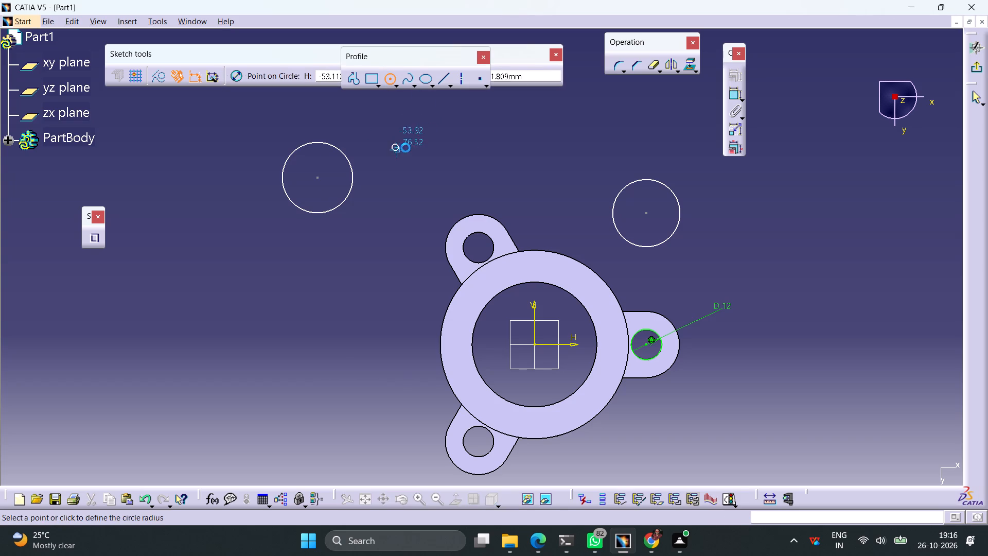
pyautogui.click(414, 143)
# Draw two circles out to the left of the lower-left lug, the outermost about 18 mm in diameter.
pyautogui.click(389, 82)
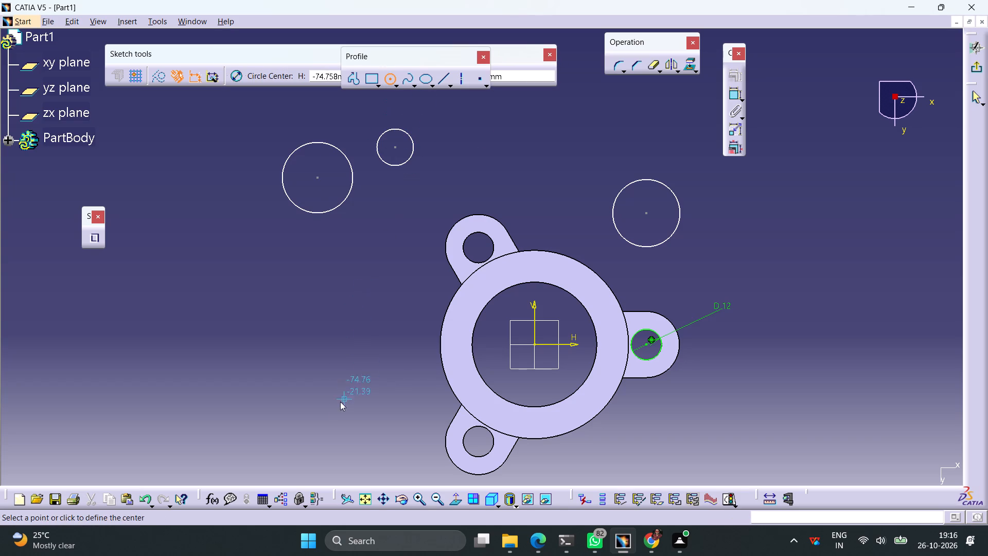
pyautogui.click(335, 409)
pyautogui.click(349, 398)
pyautogui.moveTo(379, 394); pyautogui.dragTo(387, 352, button='middle')
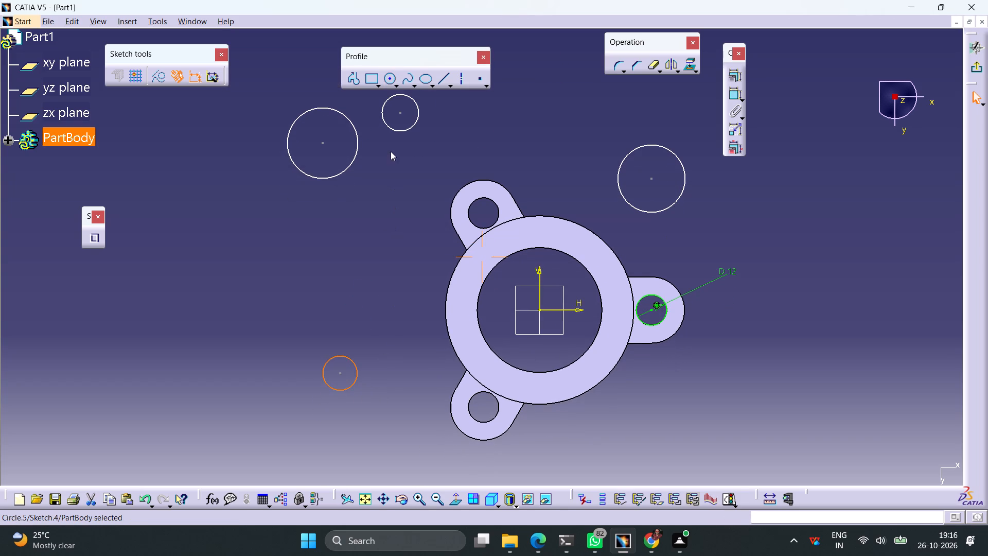
pyautogui.click(390, 80)
pyautogui.click(261, 401)
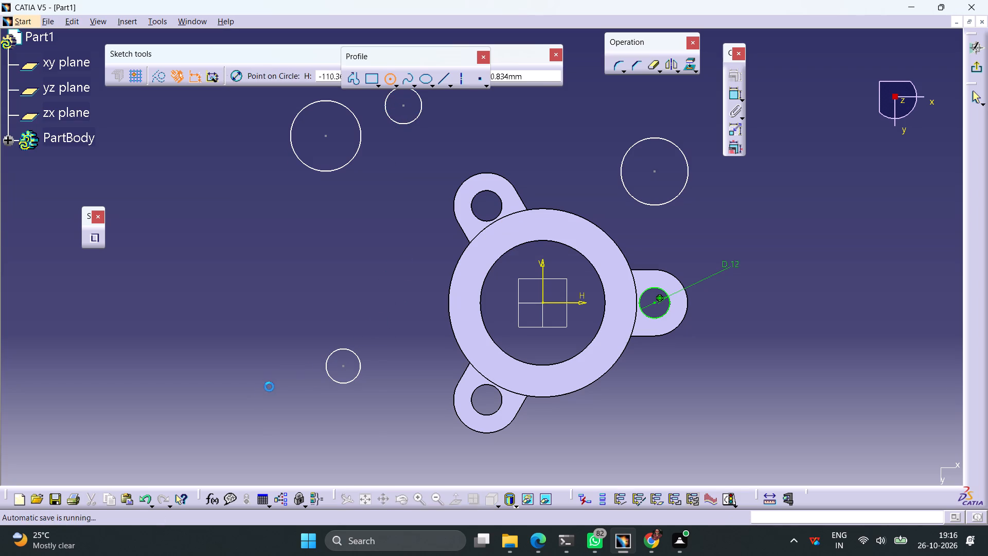
pyautogui.click(273, 378)
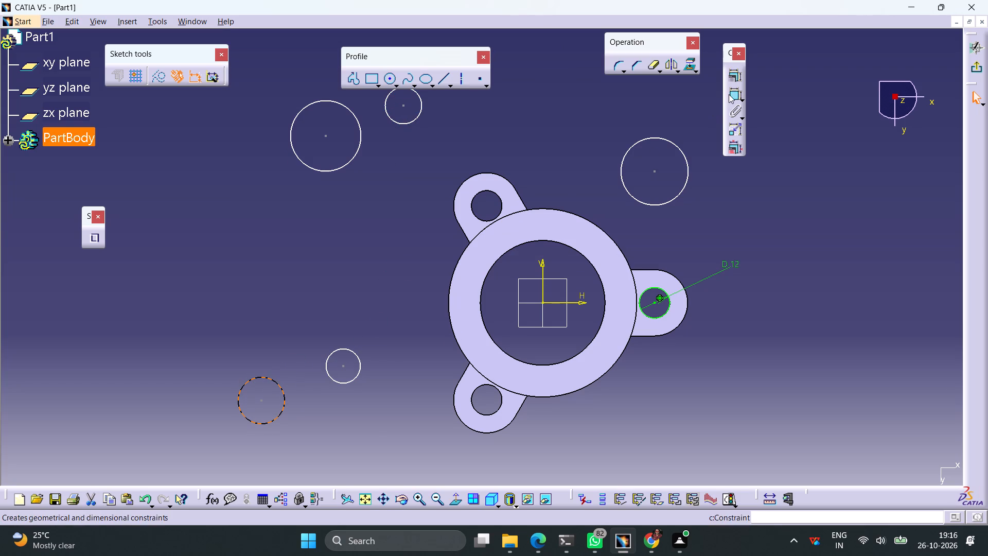
# Dimension the outermost circle beyond the lower-left lug and set its diameter to 26 mm.
pyautogui.click(729, 94)
pyautogui.click(285, 334)
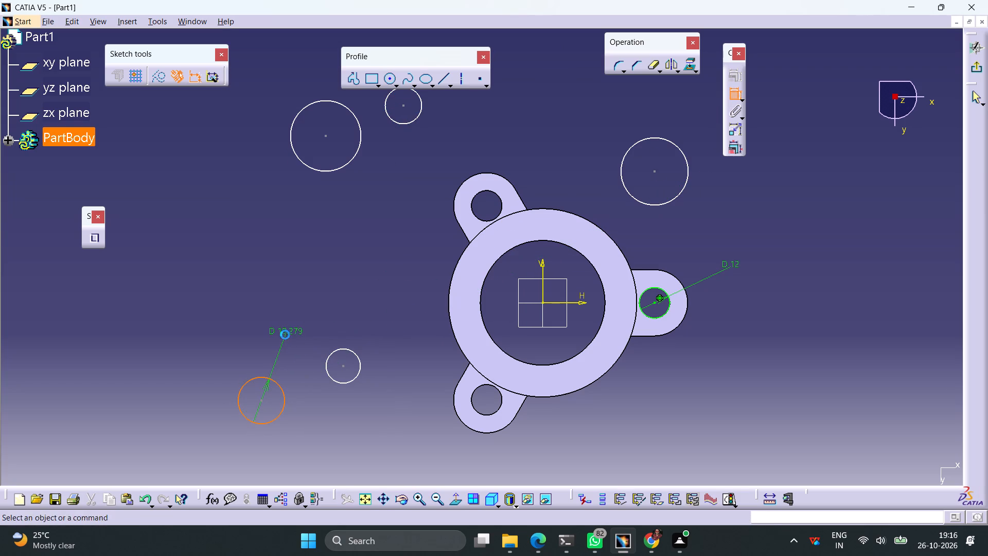
pyautogui.doubleClick(294, 334)
pyautogui.write('26')
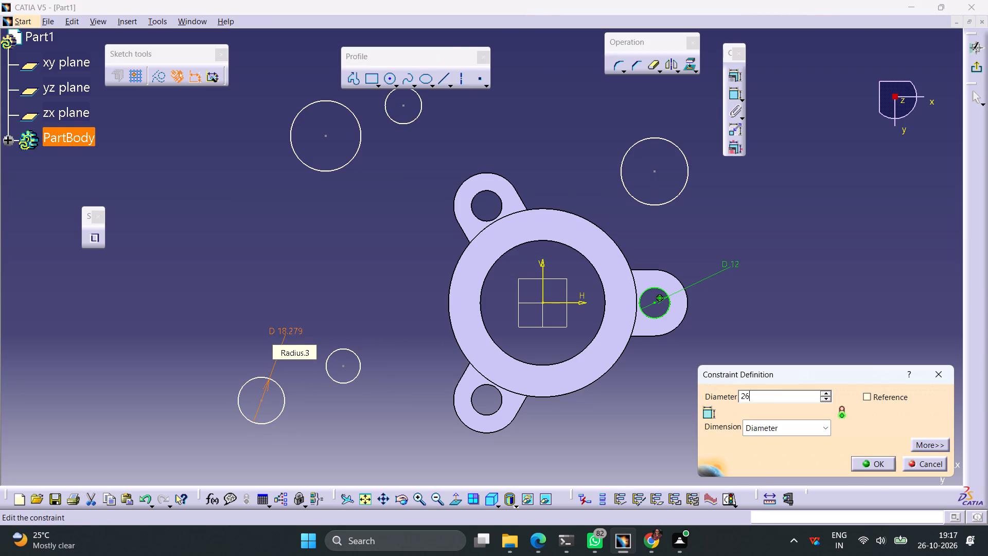
pyautogui.press('Return')
pyautogui.click(328, 329)
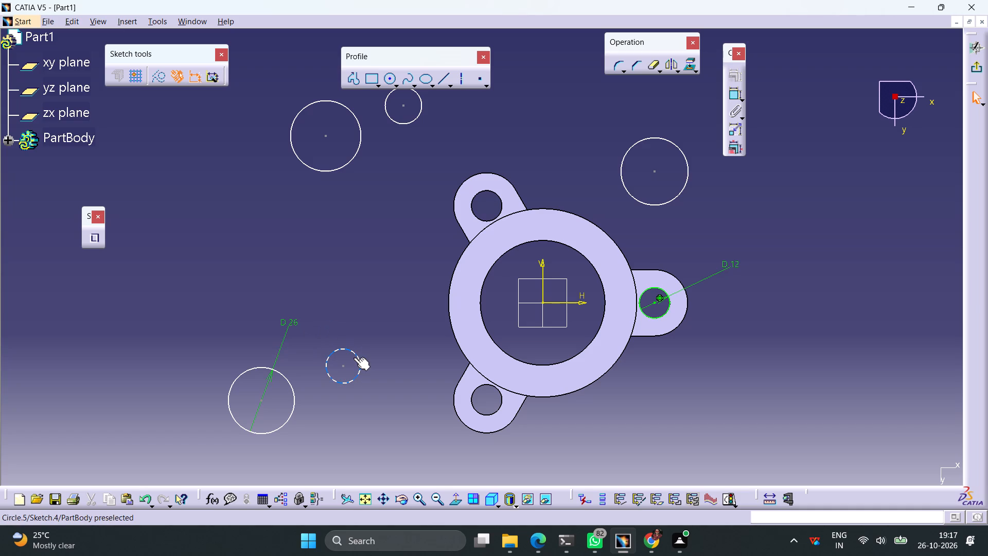
# Dimension the smaller circle beside the lower-left lug and set its diameter to 12 mm.
pyautogui.click(354, 355)
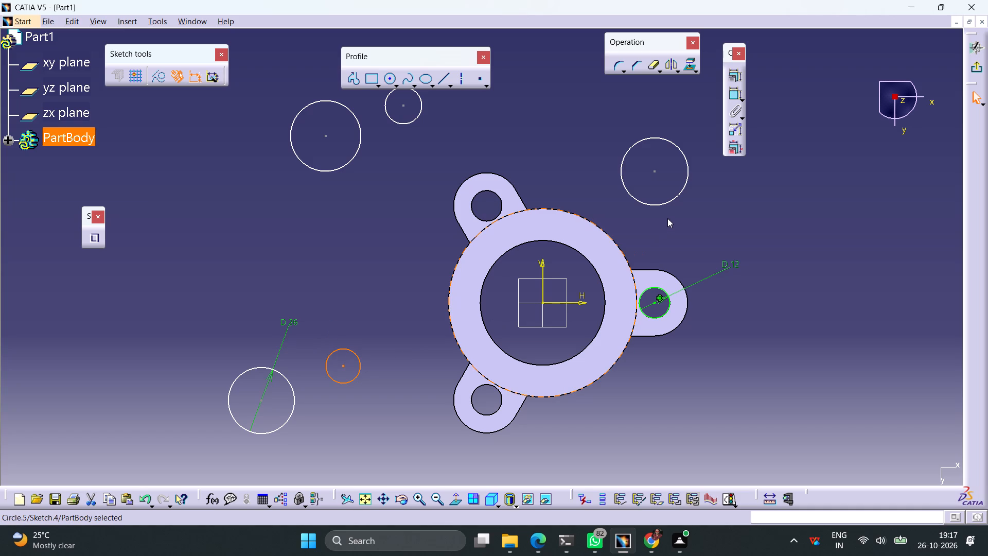
pyautogui.click(734, 91)
pyautogui.click(356, 323)
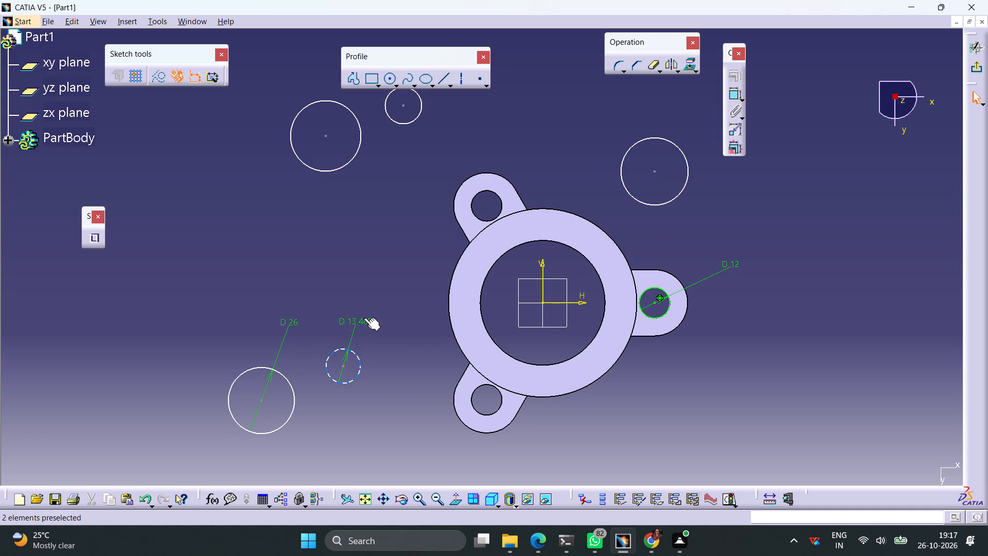
pyautogui.doubleClick(364, 318)
pyautogui.write('12')
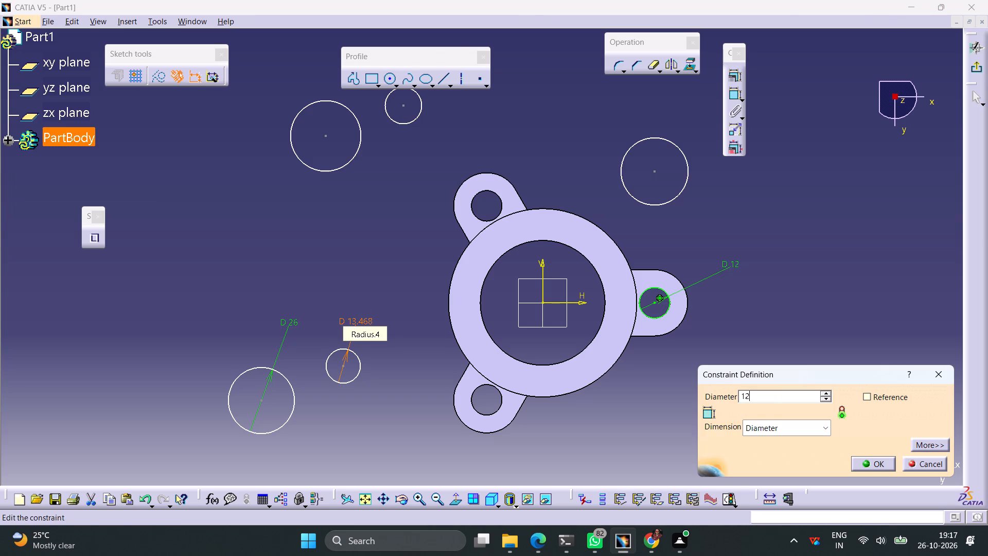
pyautogui.press('Return')
pyautogui.click(387, 240)
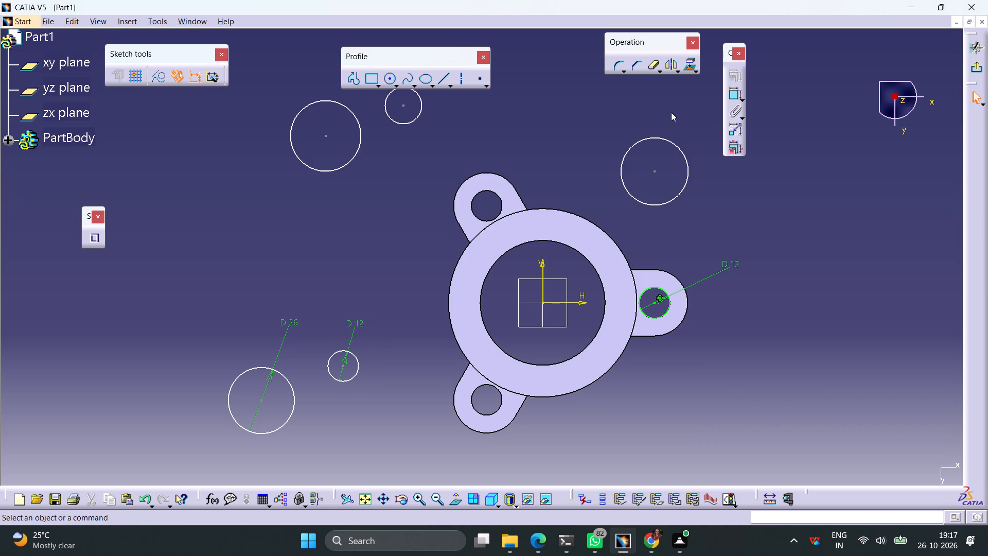
# Dimension the circle above the right lug and set its diameter to 26 mm.
pyautogui.click(732, 95)
pyautogui.click(638, 143)
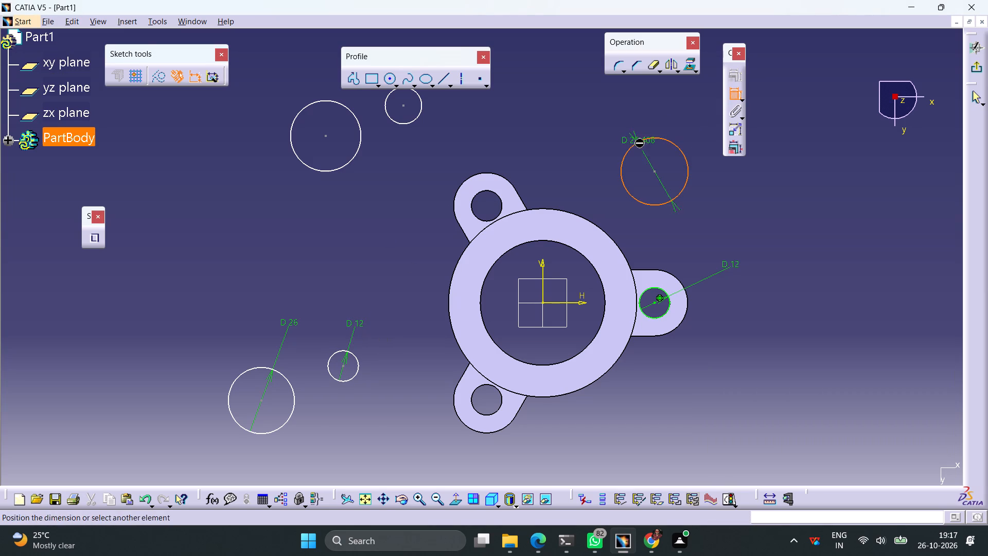
pyautogui.click(610, 126)
pyautogui.doubleClick(620, 124)
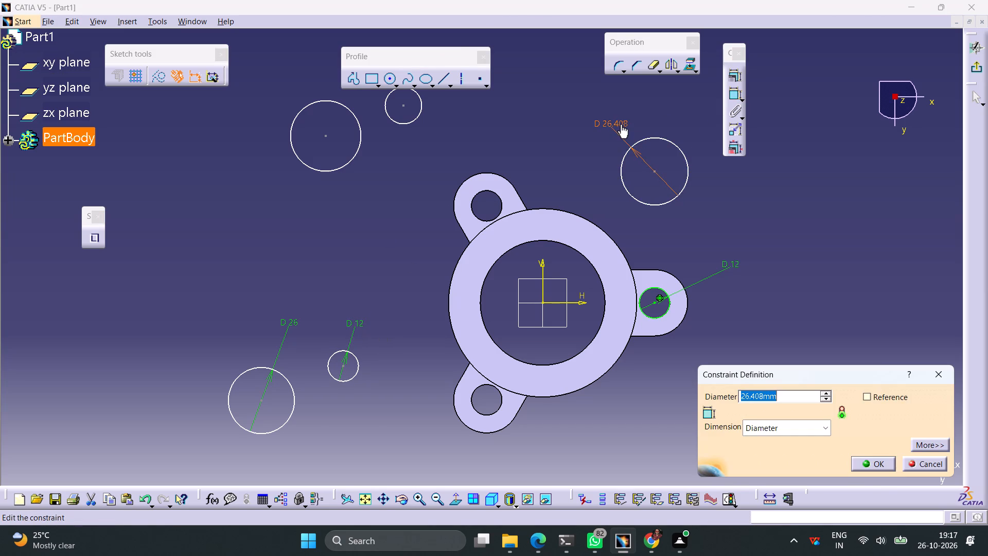
pyautogui.write('26')
pyautogui.press('Return')
pyautogui.click(668, 110)
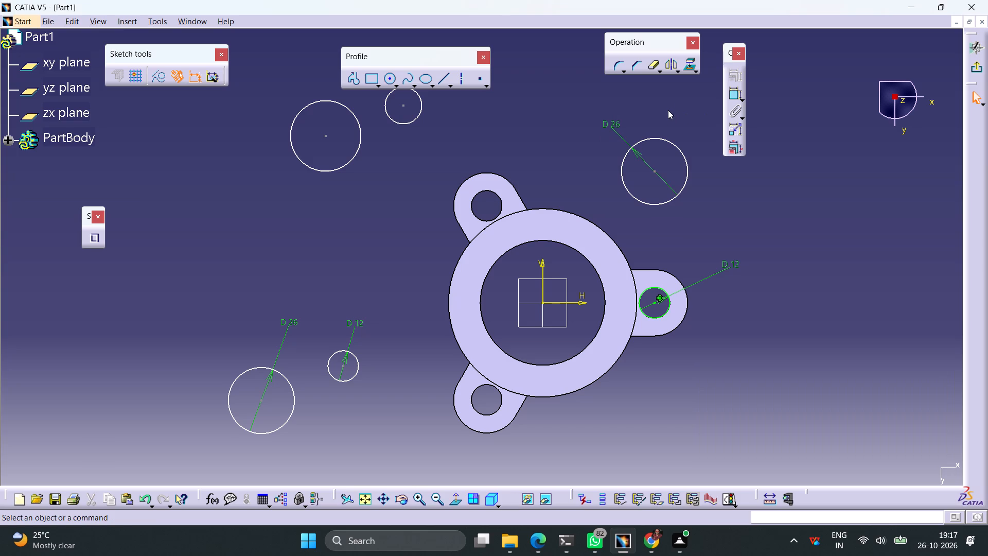
# Make the 26 mm circle above the right lug concentric with that lug's outer arc.
pyautogui.click(669, 143)
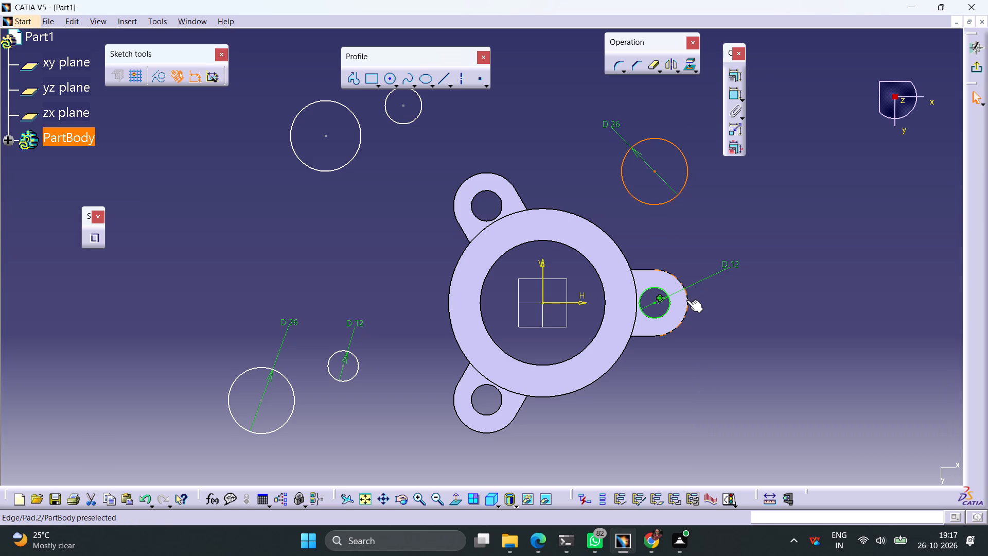
pyautogui.keyDown('ctrl'); pyautogui.click(686, 300); pyautogui.keyUp('ctrl')
pyautogui.click(735, 77)
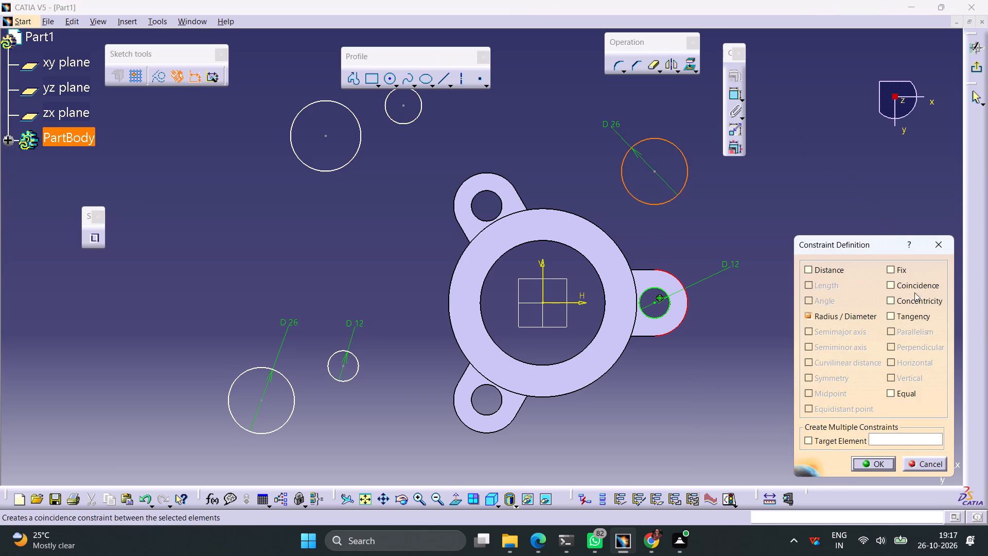
pyautogui.click(911, 298)
pyautogui.click(878, 462)
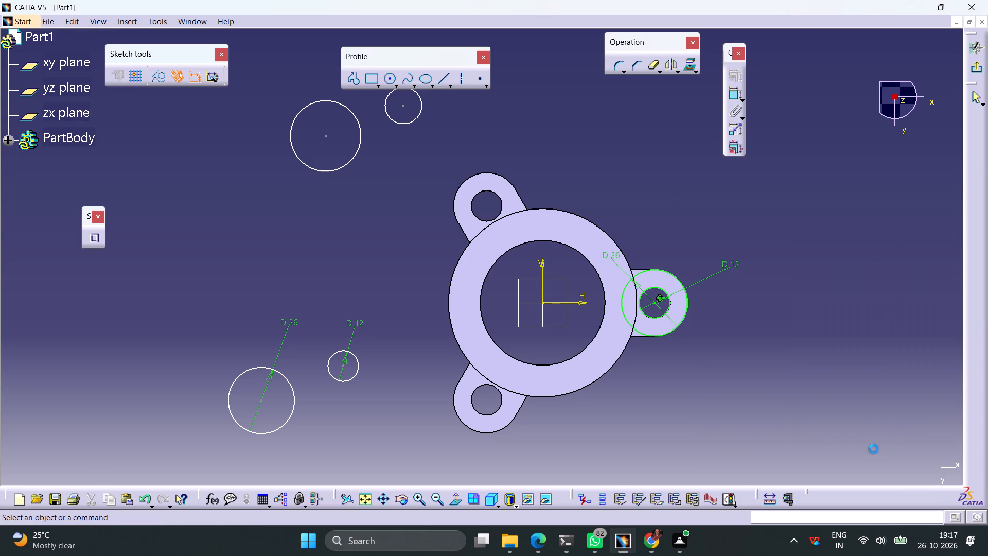
# Dimension the smaller circle beyond the upper-left lug and set its diameter to 12 mm.
pyautogui.click(414, 121)
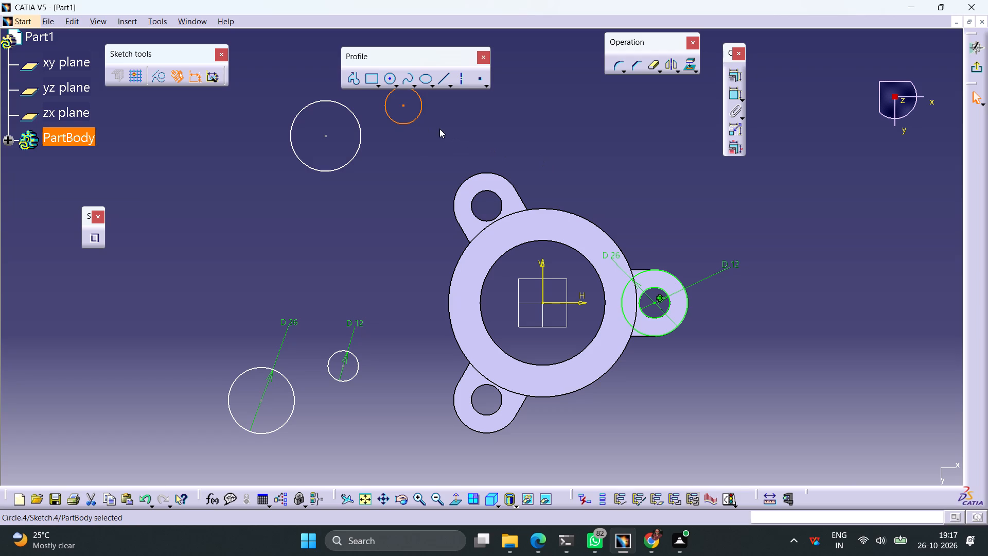
pyautogui.click(735, 95)
pyautogui.click(525, 111)
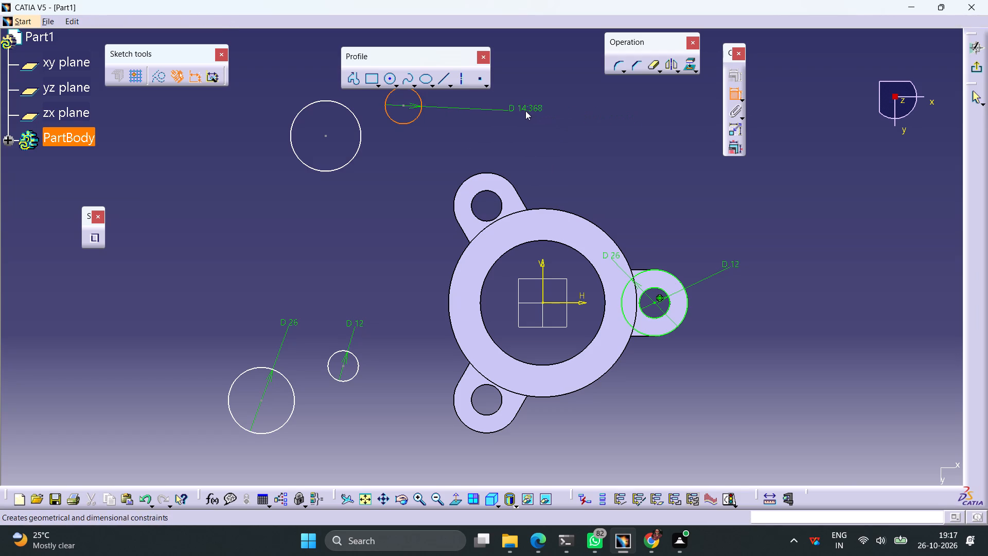
pyautogui.doubleClick(534, 108)
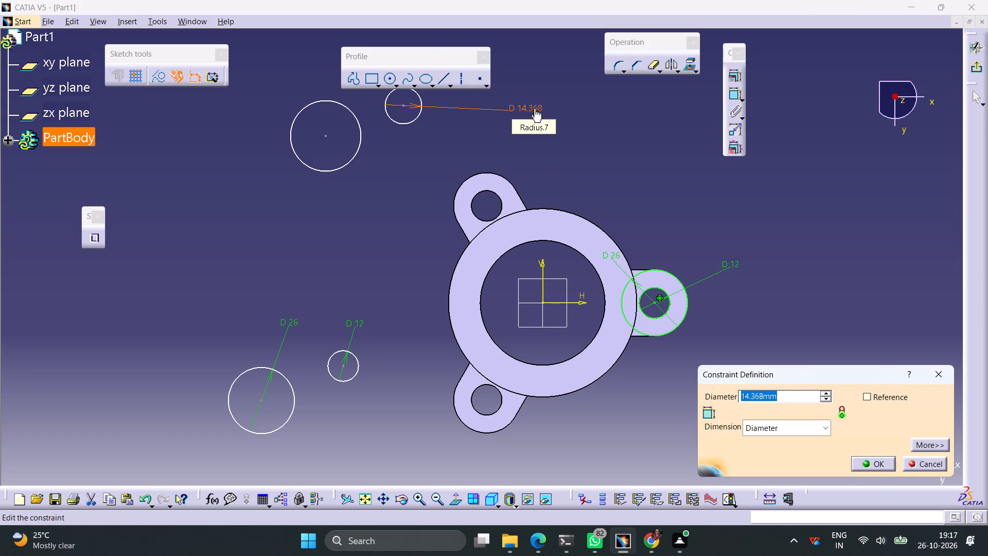
pyautogui.write('12')
pyautogui.press('Return')
pyautogui.click(556, 143)
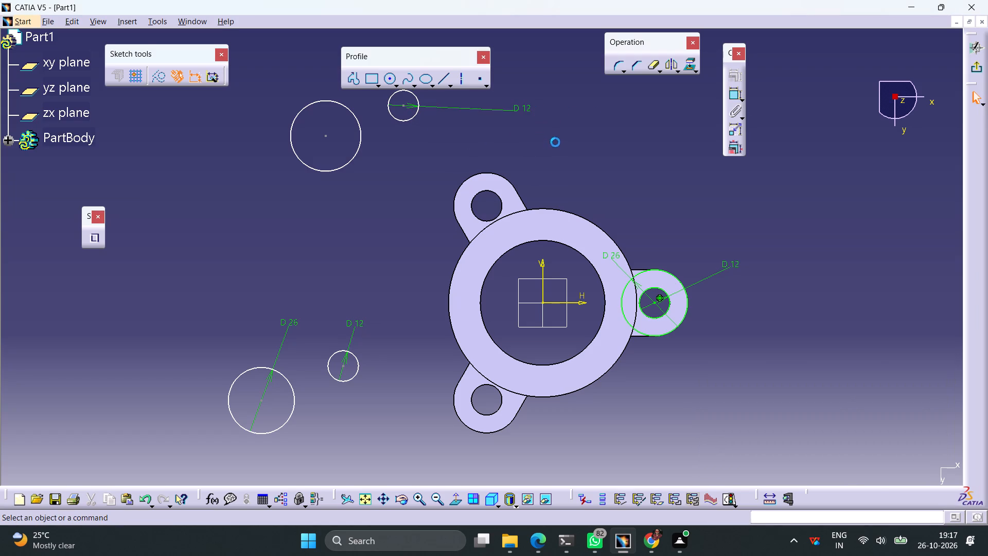
# Dimension the larger circle beyond the upper-left lug and set its diameter to 26 mm.
pyautogui.click(357, 149)
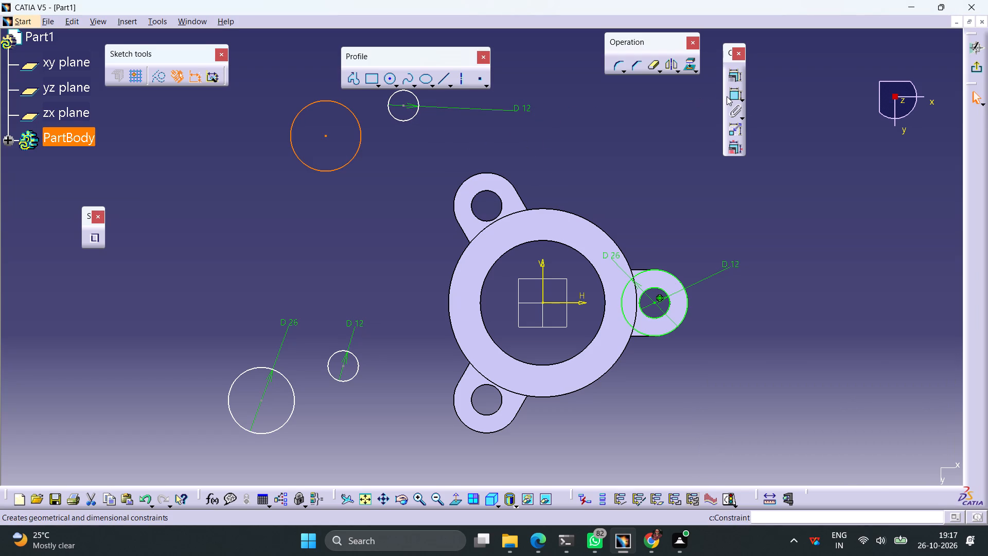
pyautogui.click(732, 95)
pyautogui.click(294, 182)
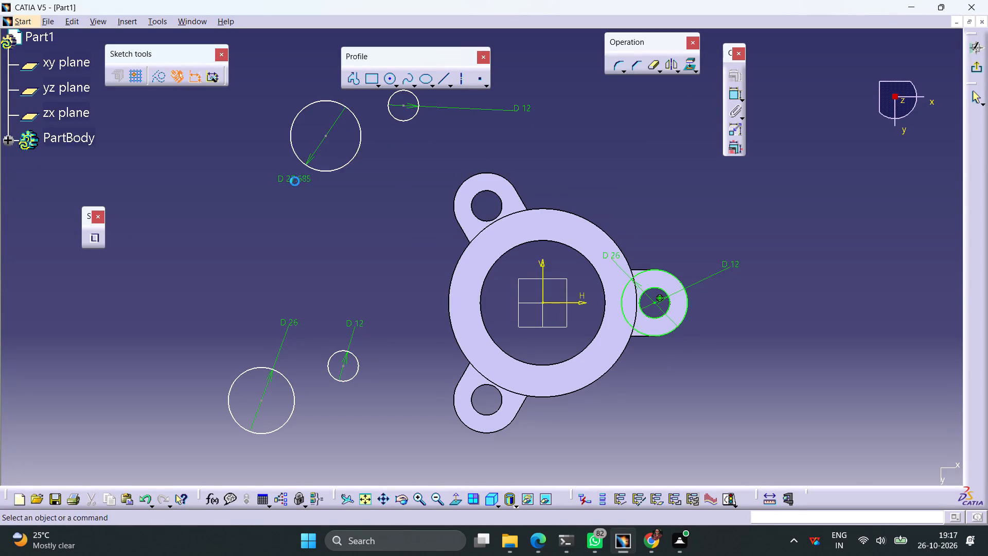
pyautogui.doubleClick(297, 179)
pyautogui.write('26')
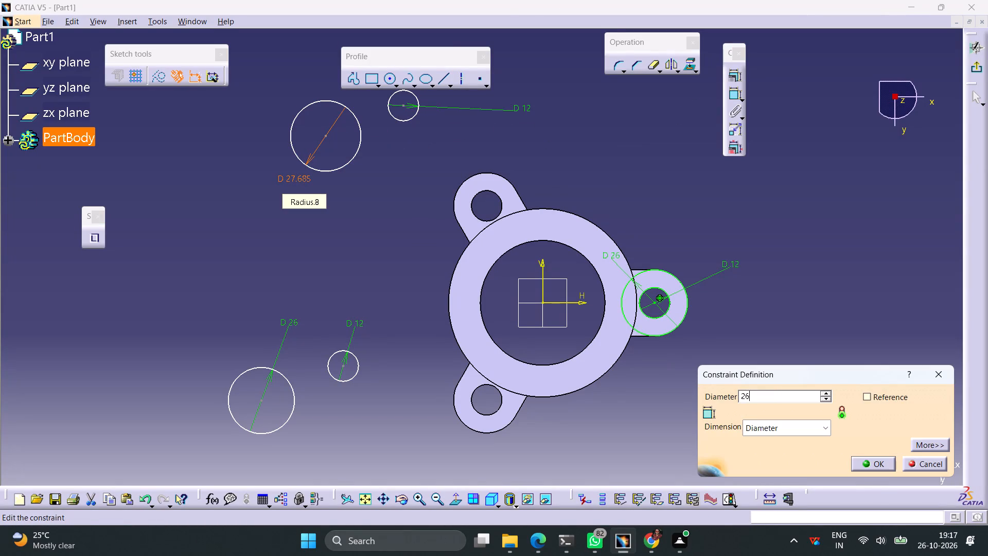
pyautogui.press('Return')
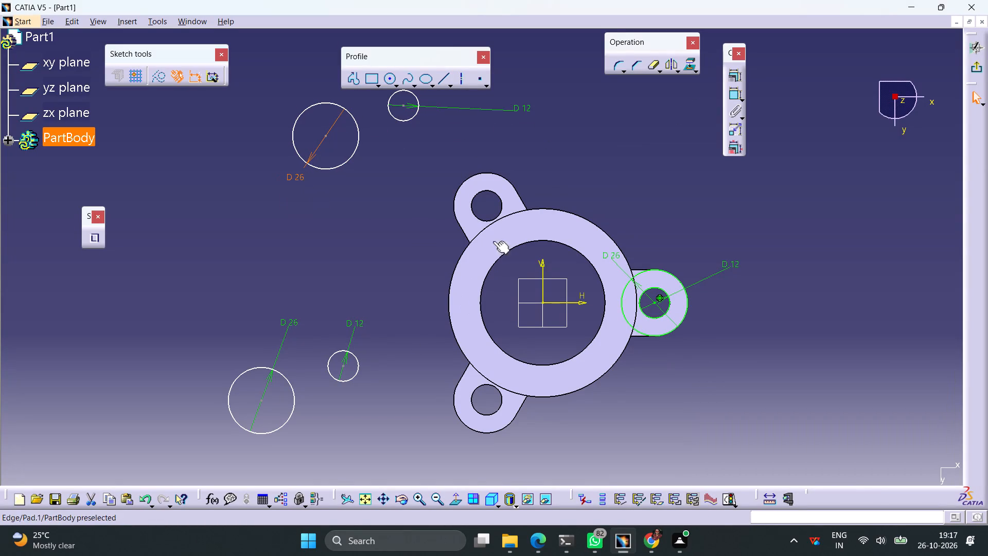
# Make the 12 mm circle beyond the upper-left lug concentric with that lug's hole edge.
pyautogui.click(415, 117)
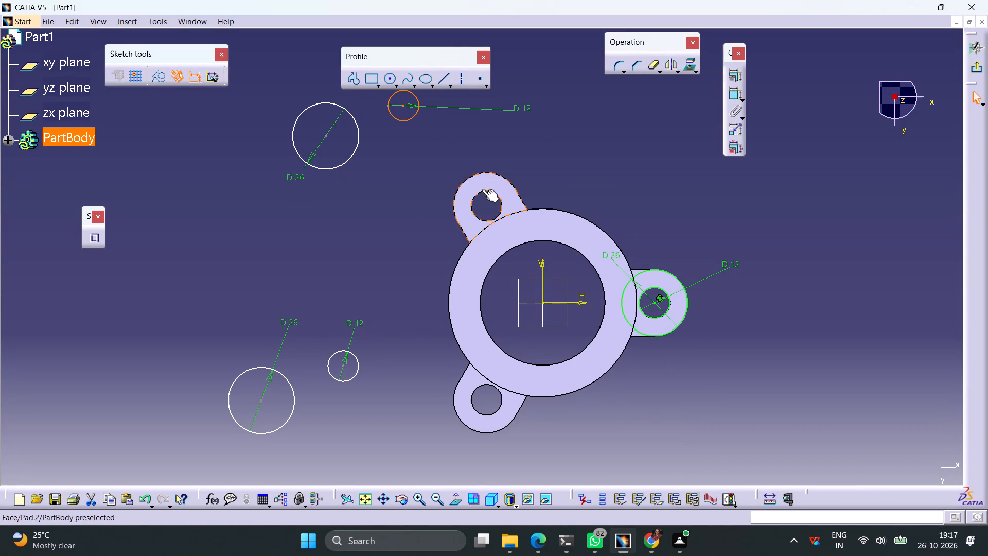
pyautogui.keyDown('ctrl'); pyautogui.click(483, 191); pyautogui.keyUp('ctrl')
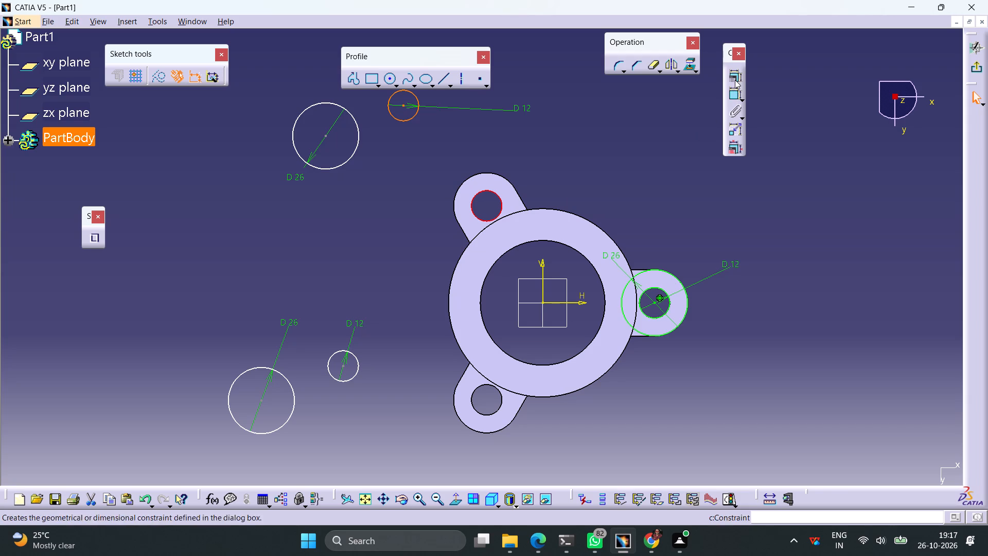
pyautogui.click(735, 79)
pyautogui.click(914, 301)
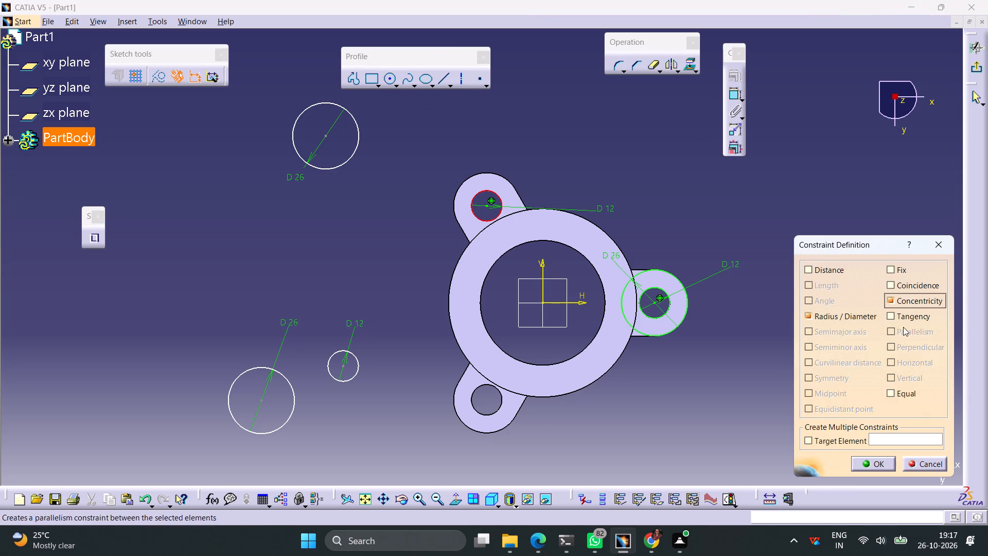
pyautogui.click(882, 462)
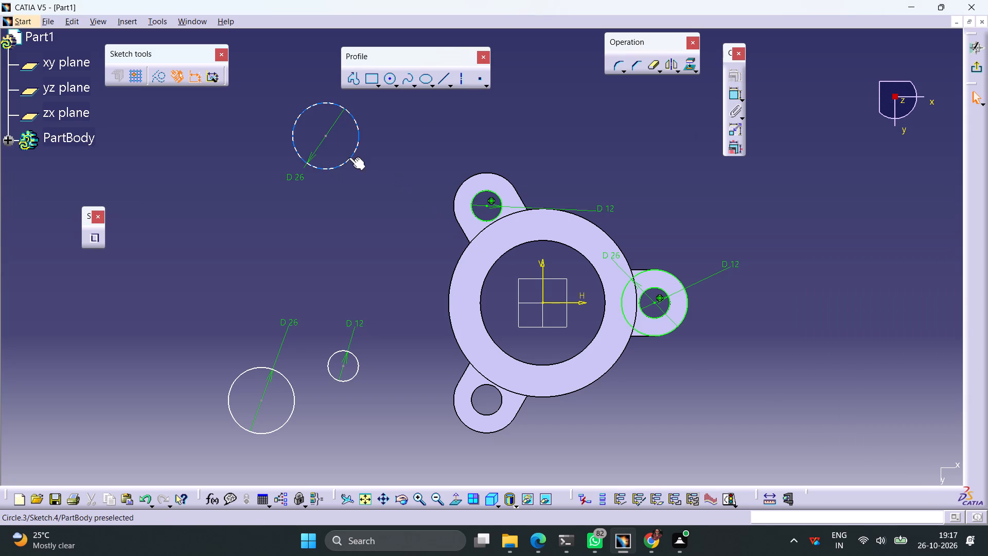
# Make the 26 mm circle beyond the upper-left lug concentric with that lug's outer arc.
pyautogui.click(349, 157)
pyautogui.keyDown('ctrl'); pyautogui.click(467, 176); pyautogui.keyUp('ctrl')
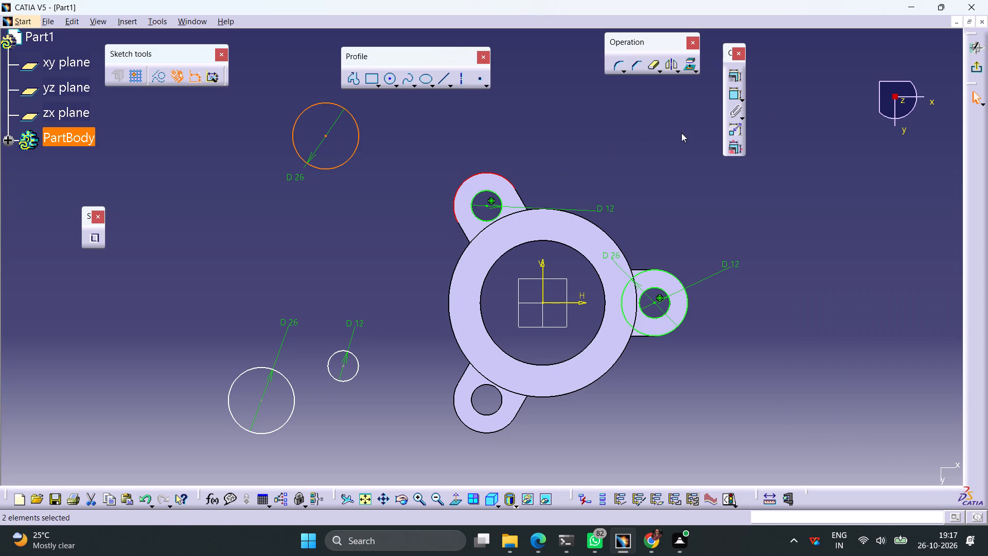
pyautogui.click(732, 75)
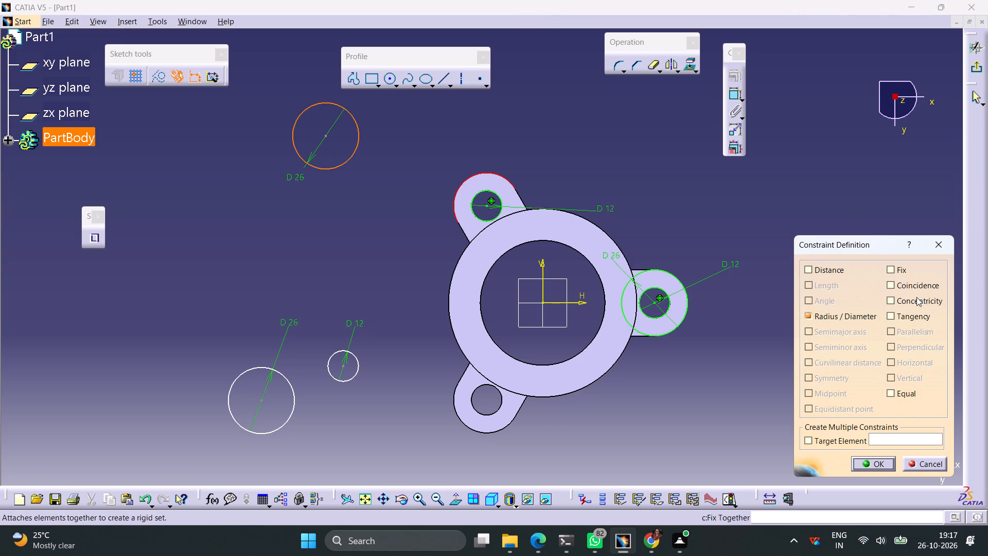
pyautogui.click(916, 297)
pyautogui.click(872, 465)
# Make the 12 mm circle beside the lower-left lug concentric with that lug's hole edge.
pyautogui.moveTo(629, 416); pyautogui.dragTo(652, 361, button='middle')
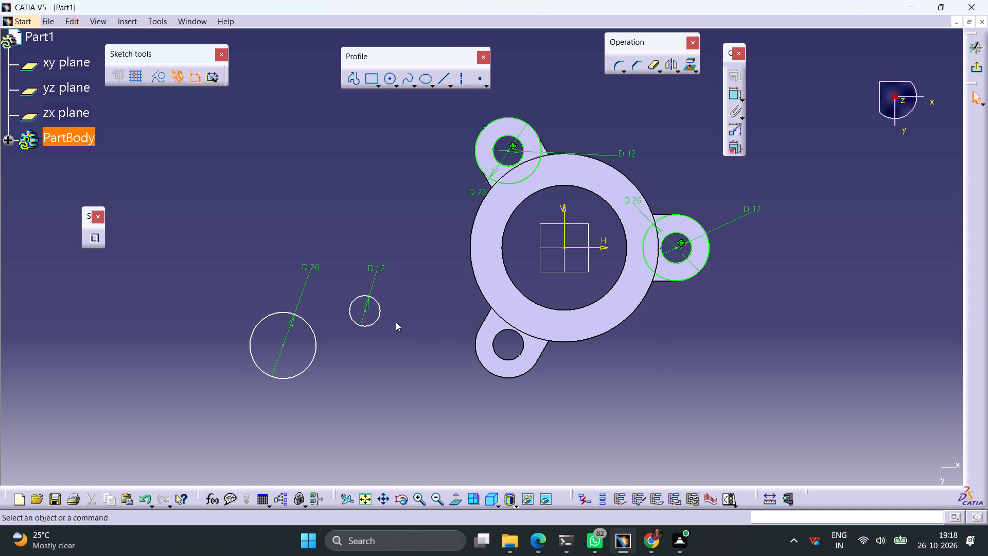
pyautogui.click(377, 319)
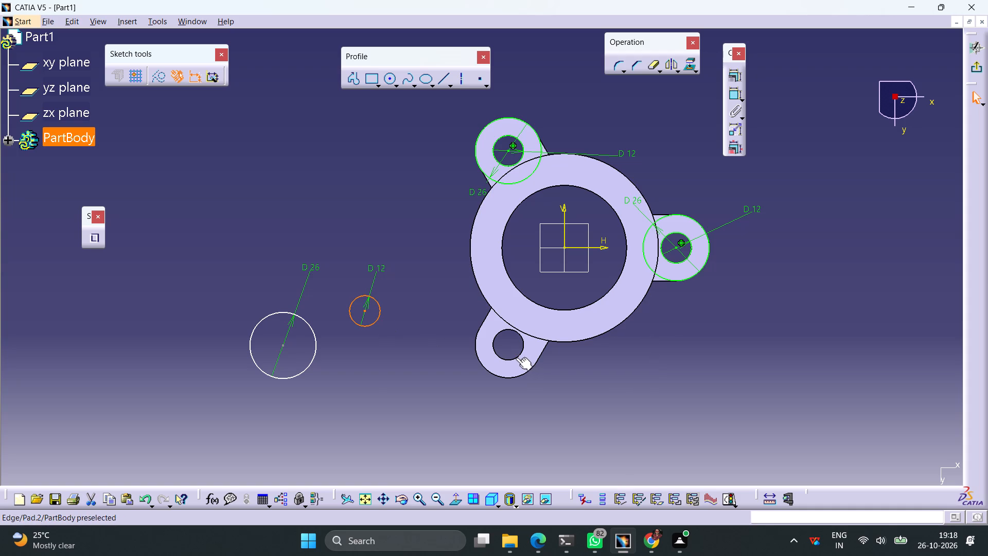
pyautogui.keyDown('ctrl'); pyautogui.moveTo(516, 357); pyautogui.dragTo(523, 356); pyautogui.keyUp('ctrl')
pyautogui.click(738, 77)
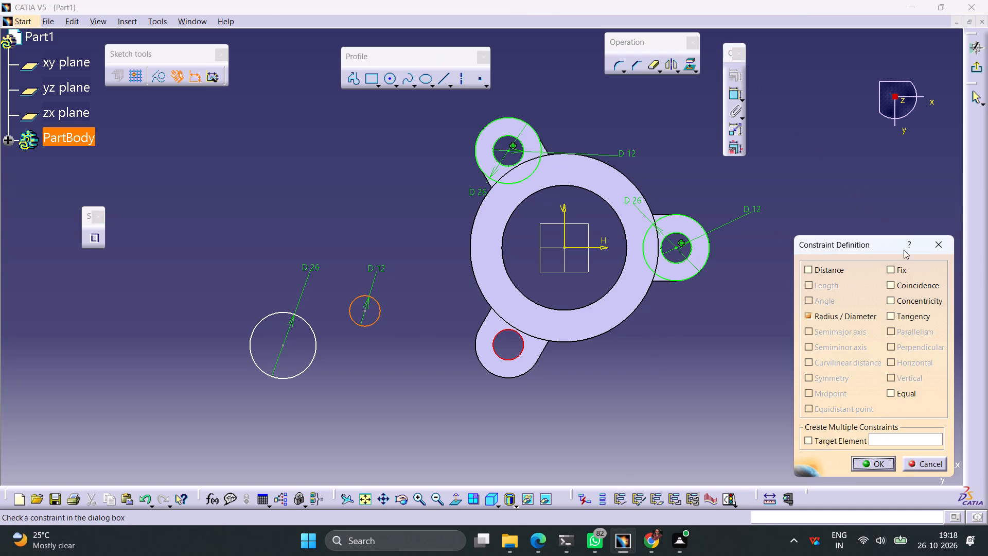
pyautogui.click(916, 287)
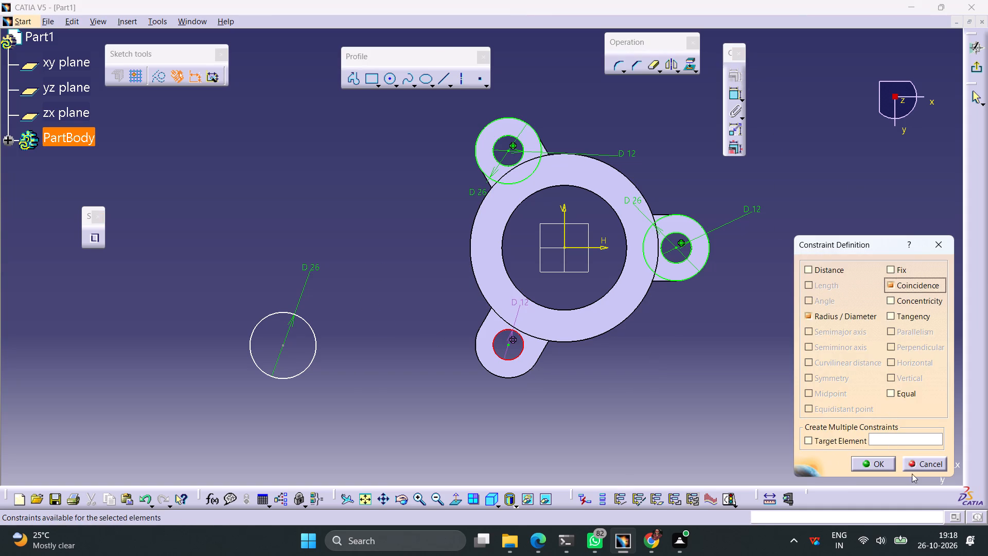
pyautogui.click(915, 470)
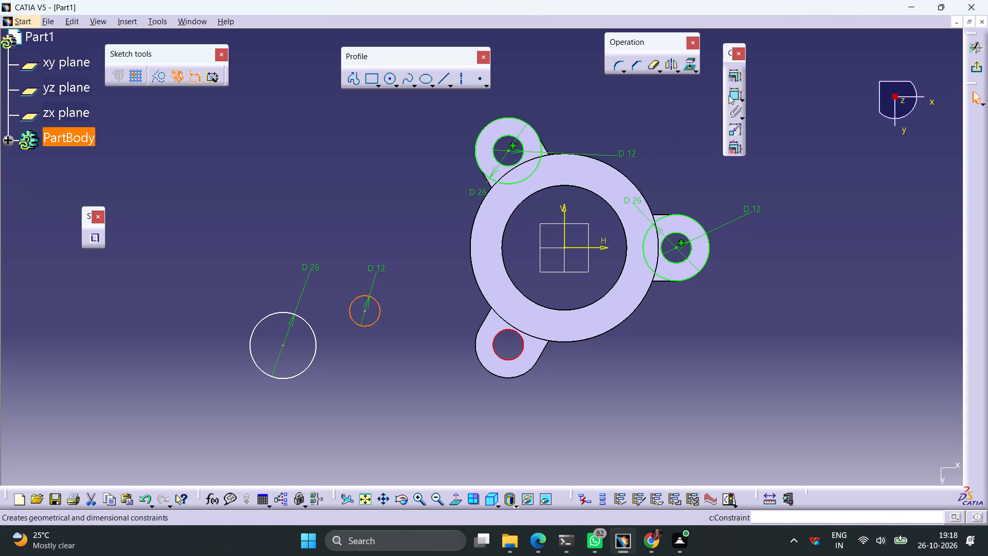
pyautogui.click(735, 80)
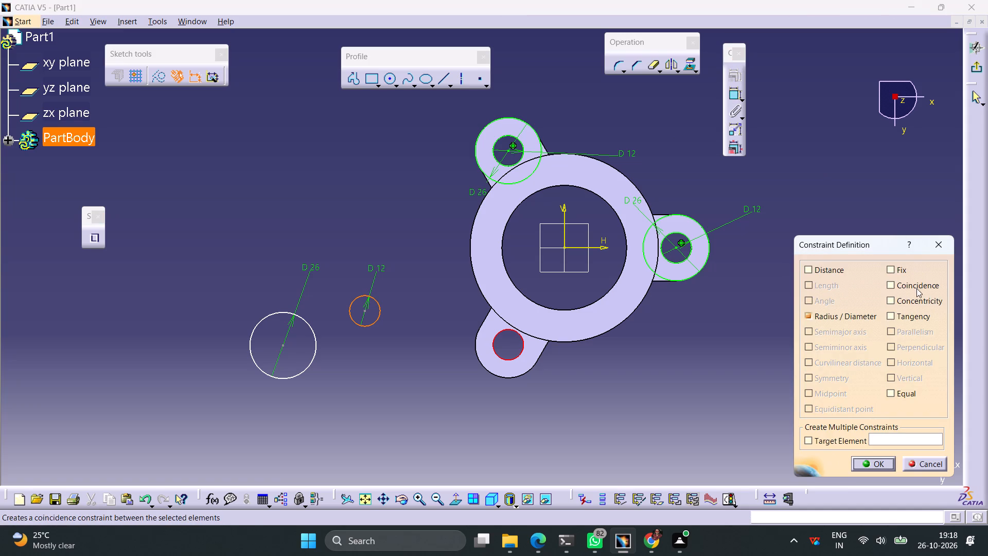
pyautogui.click(915, 302)
pyautogui.click(878, 466)
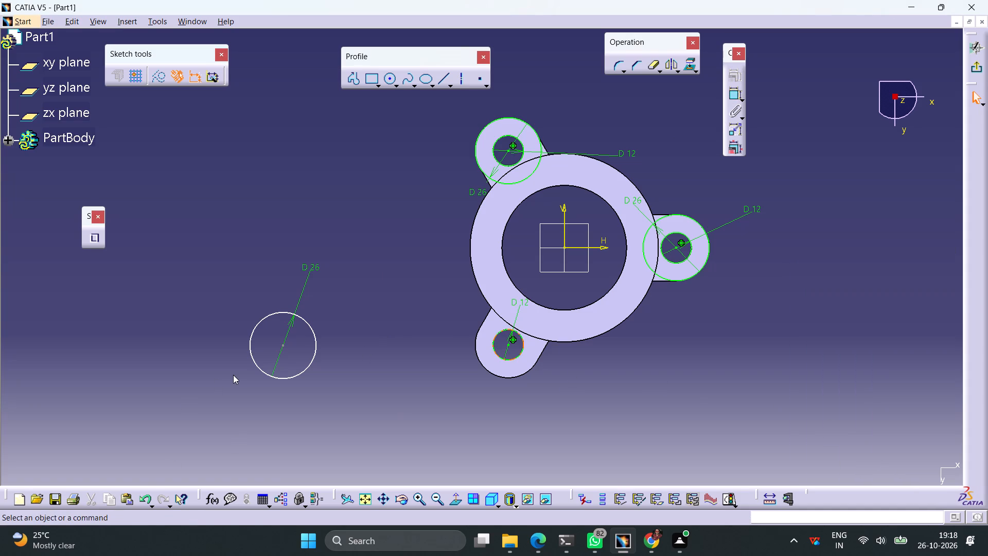
# Make the free 26 mm circle concentric with the lower-left lug's outer arc.
pyautogui.click(286, 379)
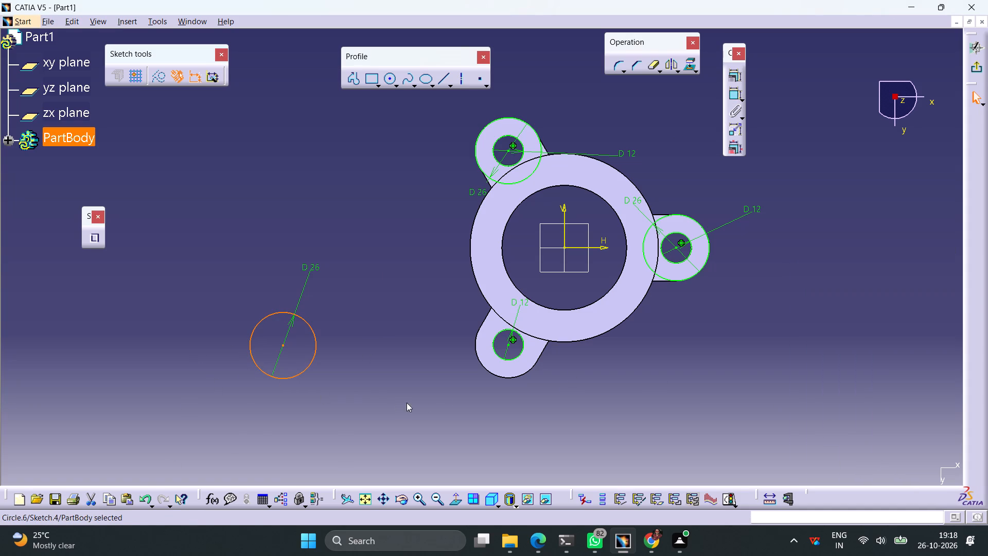
pyautogui.keyDown('ctrl'); pyautogui.click(491, 372); pyautogui.keyUp('ctrl')
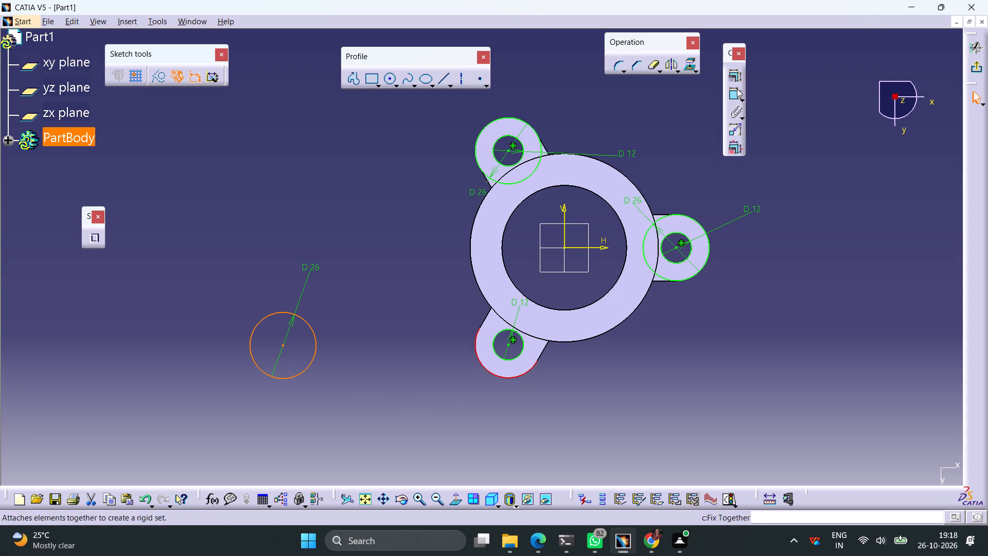
pyautogui.click(736, 80)
pyautogui.click(902, 299)
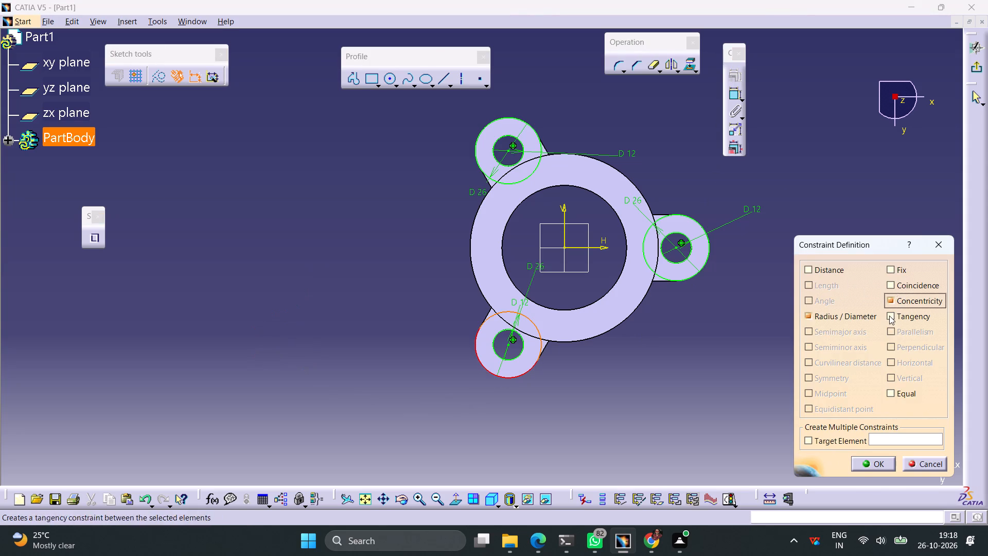
pyautogui.click(866, 466)
# Sketch a short slanted line outside the upper-left lug, ending at about H -50.4 mm, V 12.4 mm.
pyautogui.moveTo(626, 411); pyautogui.dragTo(575, 390, button='middle')
pyautogui.click(443, 82)
pyautogui.click(346, 141)
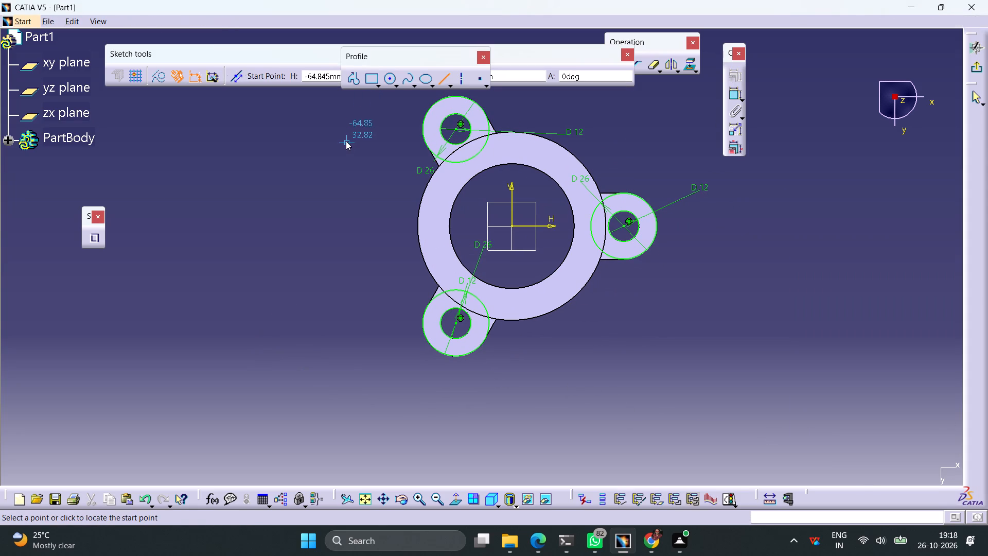
pyautogui.click(384, 192)
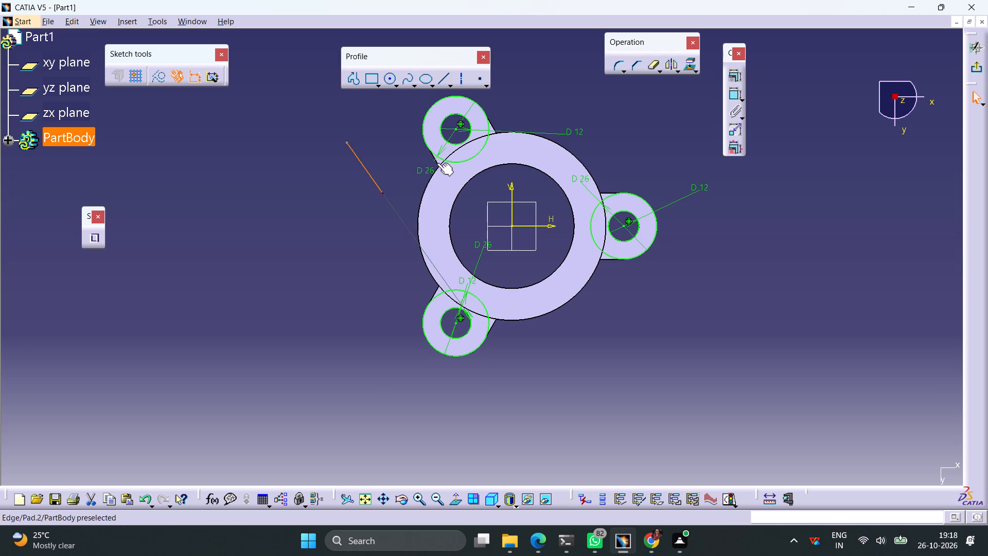
# Delete the tangency constraint between the slanted line and the lower-left lug's 12 mm circle.
pyautogui.keyDown('ctrl'); pyautogui.click(436, 163); pyautogui.keyUp('ctrl')
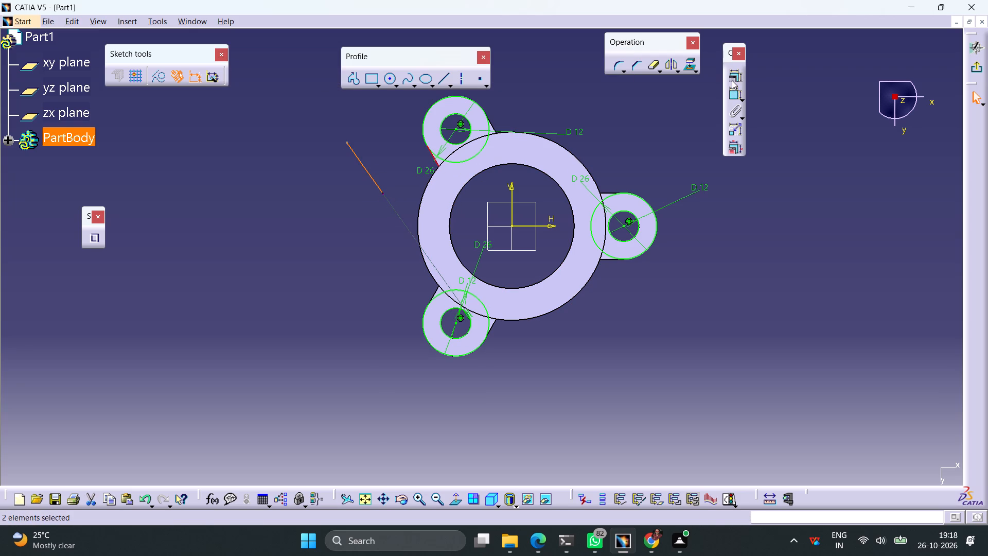
pyautogui.click(538, 360)
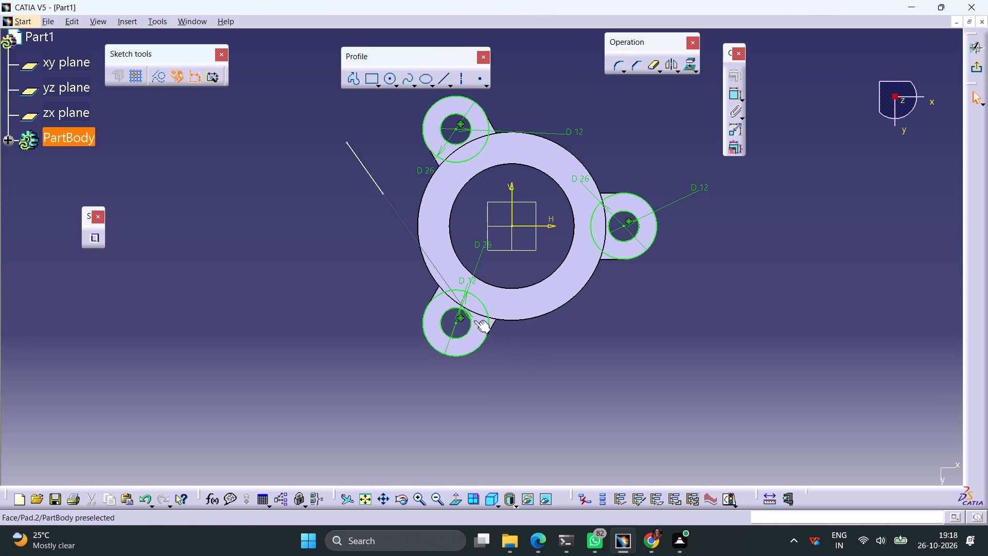
pyautogui.click(472, 316)
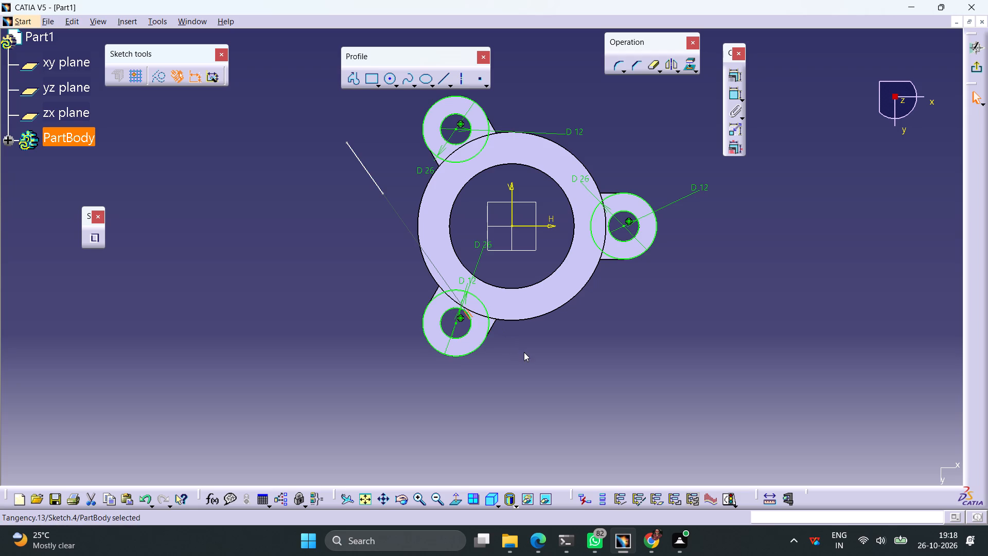
pyautogui.press('Delete')
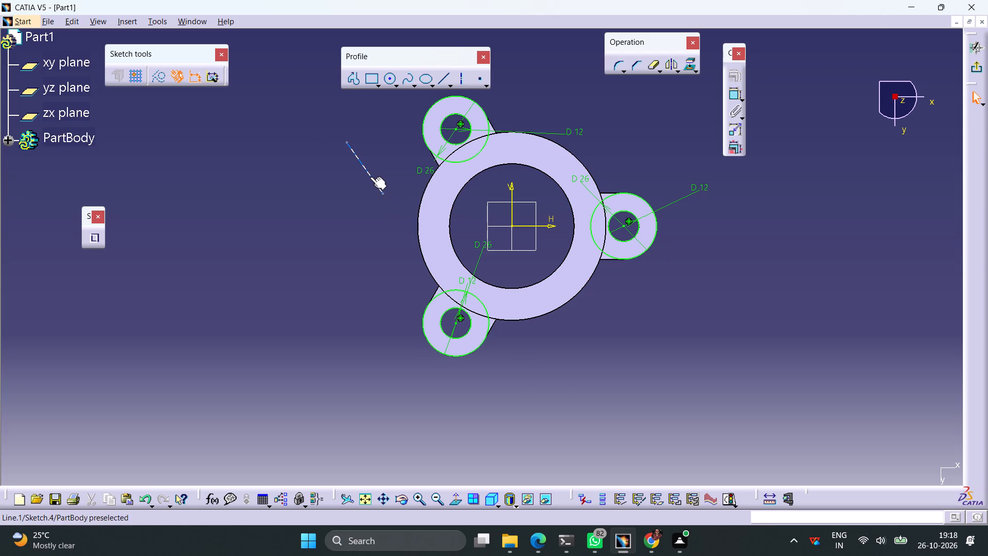
# Constrain the slanted line parallel to the upper-left lug's outer straight side edge.
pyautogui.click(370, 177)
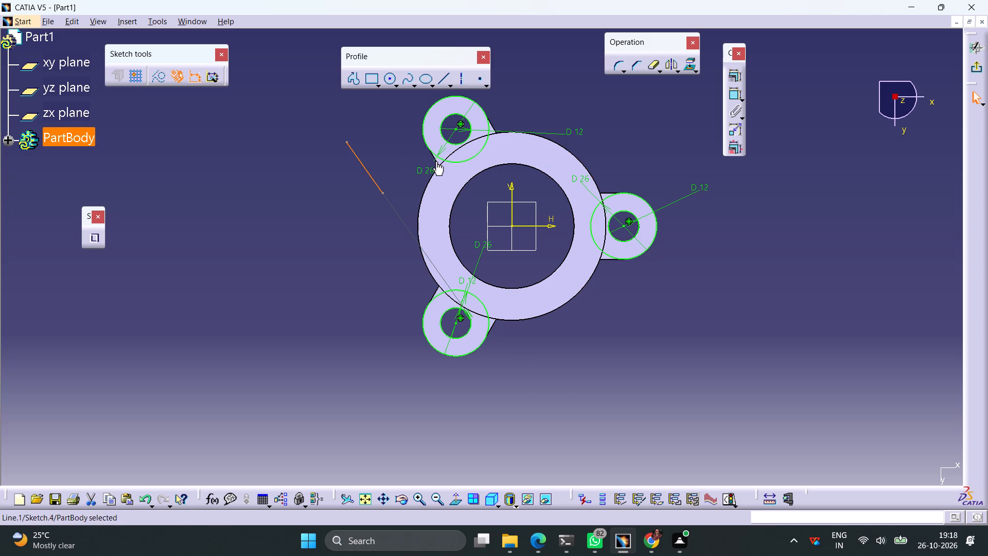
pyautogui.keyDown('ctrl'); pyautogui.click(438, 162); pyautogui.keyUp('ctrl')
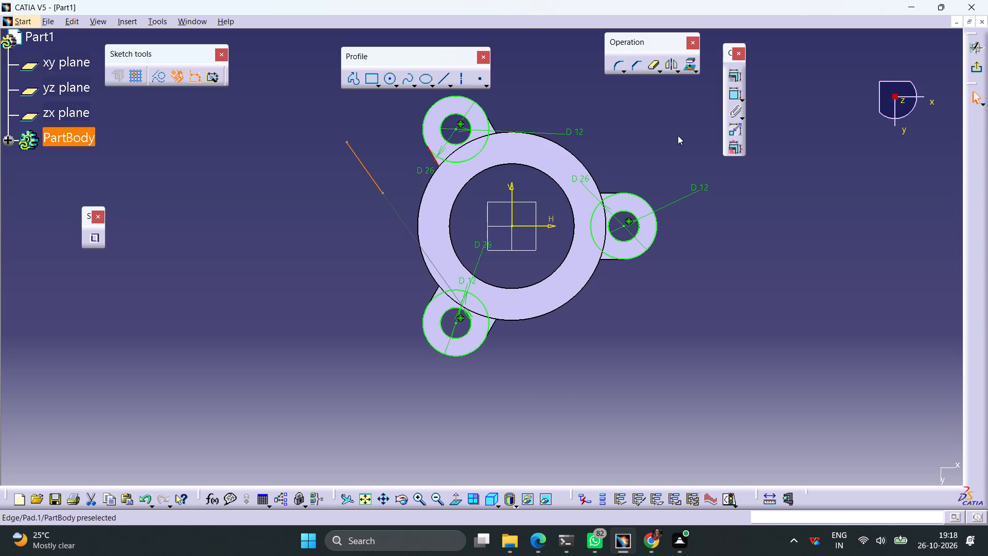
pyautogui.click(738, 77)
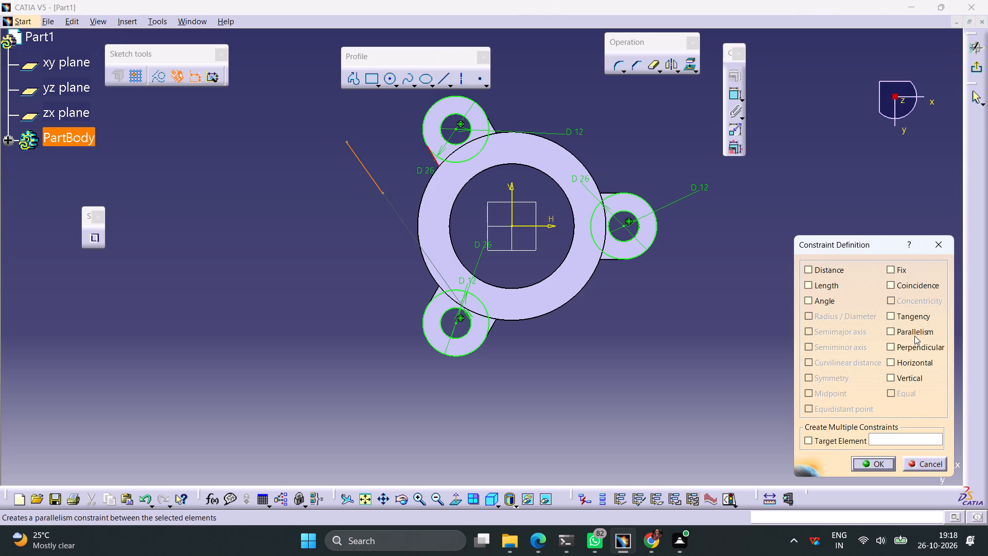
pyautogui.click(914, 336)
pyautogui.click(877, 467)
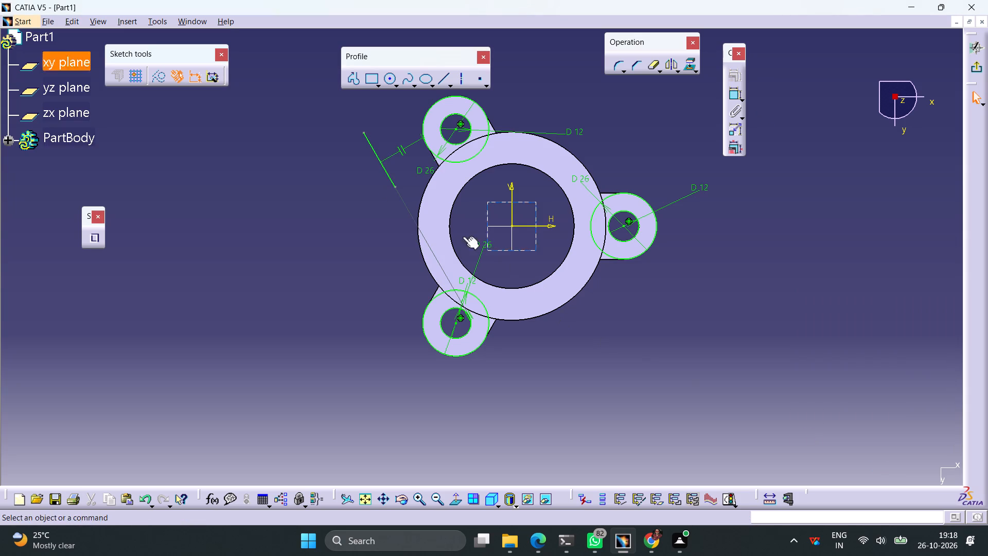
# Make the slanted line tangent to the upper-left lug's 26 mm circle.
pyautogui.click(390, 177)
pyautogui.keyDown('ctrl'); pyautogui.click(432, 148); pyautogui.keyUp('ctrl')
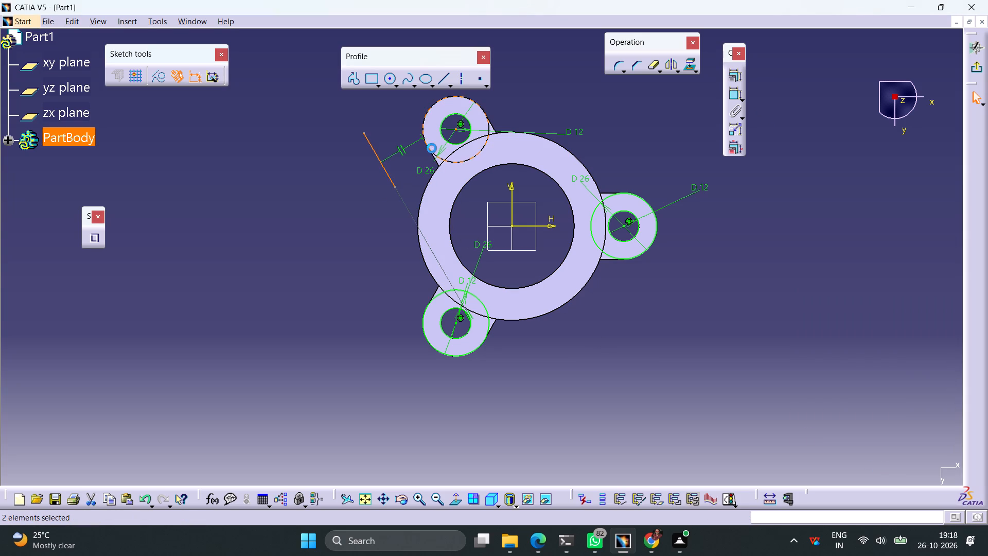
pyautogui.click(733, 72)
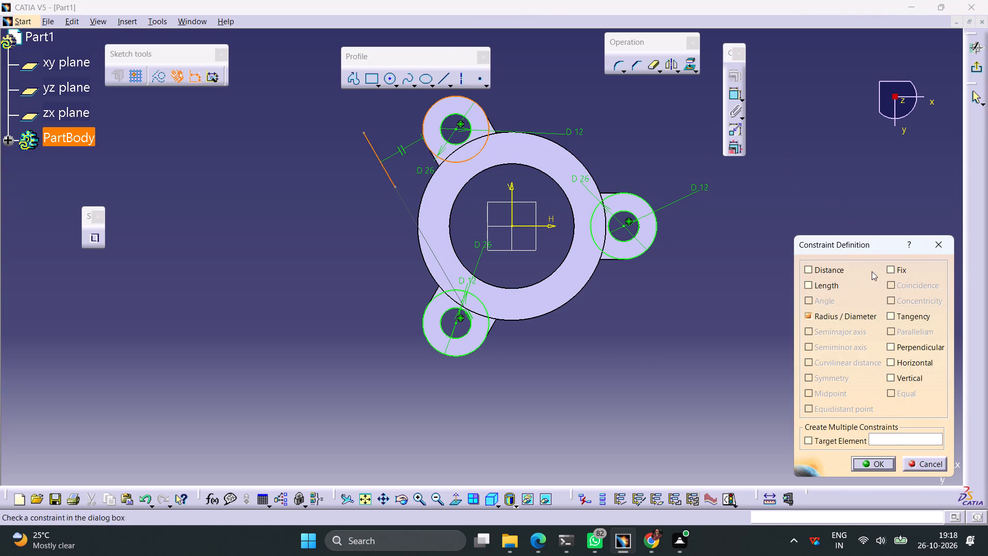
pyautogui.click(904, 317)
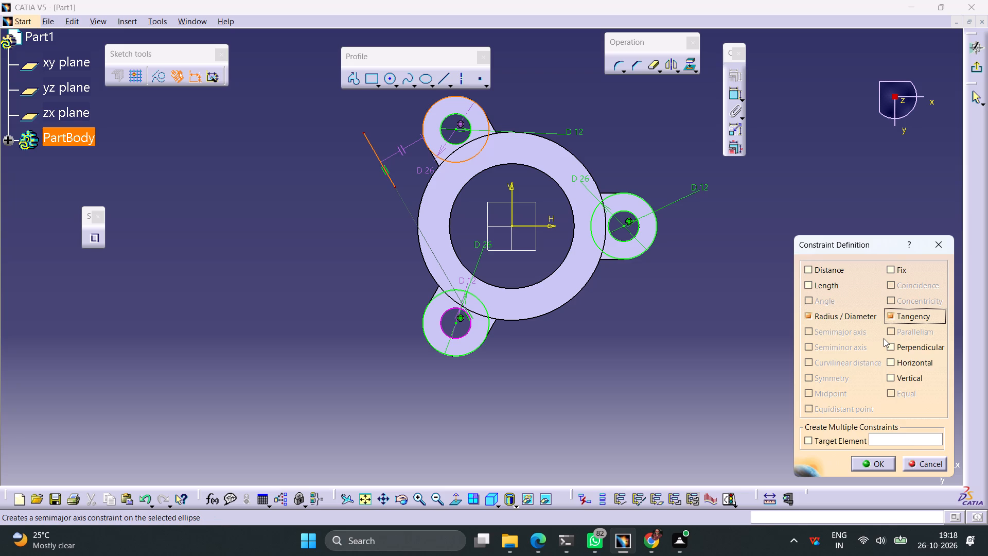
pyautogui.click(889, 466)
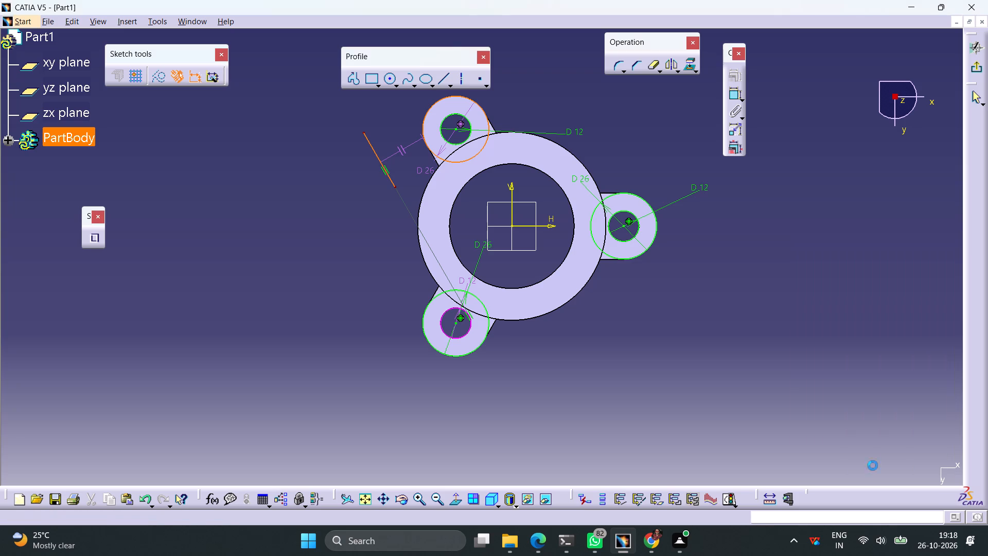
# Delete the remaining tangency constraint on the slanted line at the lower-left lug's 12 mm circle.
pyautogui.click(473, 316)
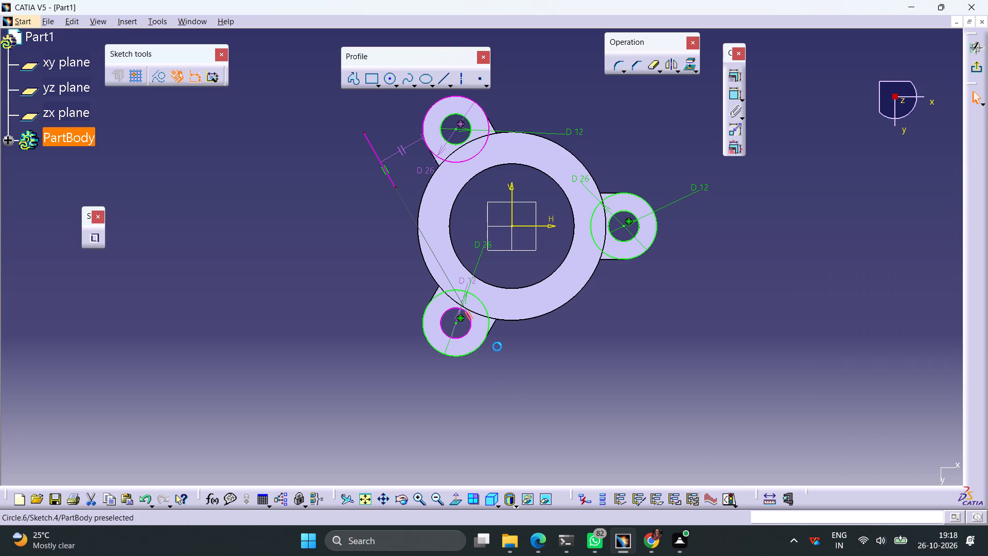
pyautogui.press('Delete')
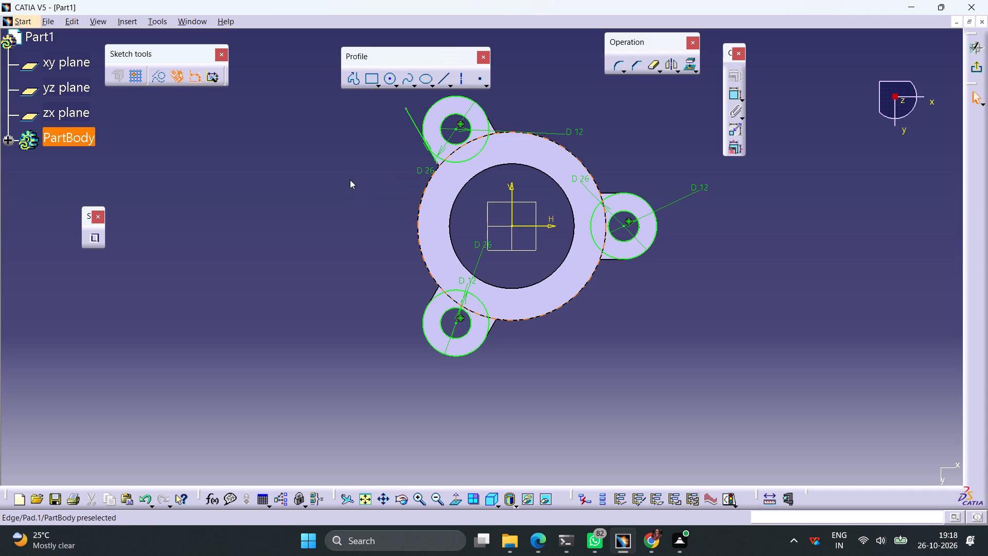
# Project the main cylinder's outer circular edge onto the sketch plane.
pyautogui.click(425, 189)
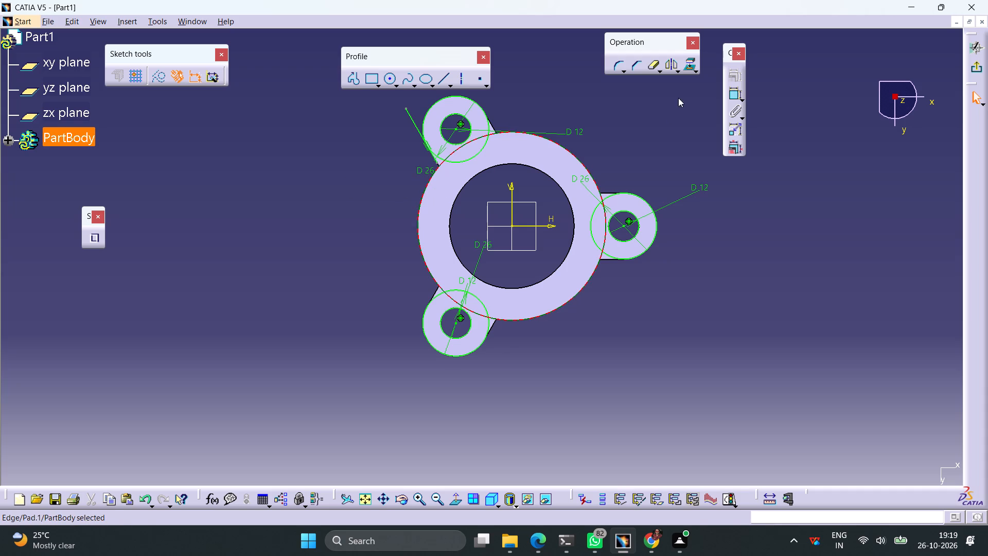
pyautogui.click(686, 65)
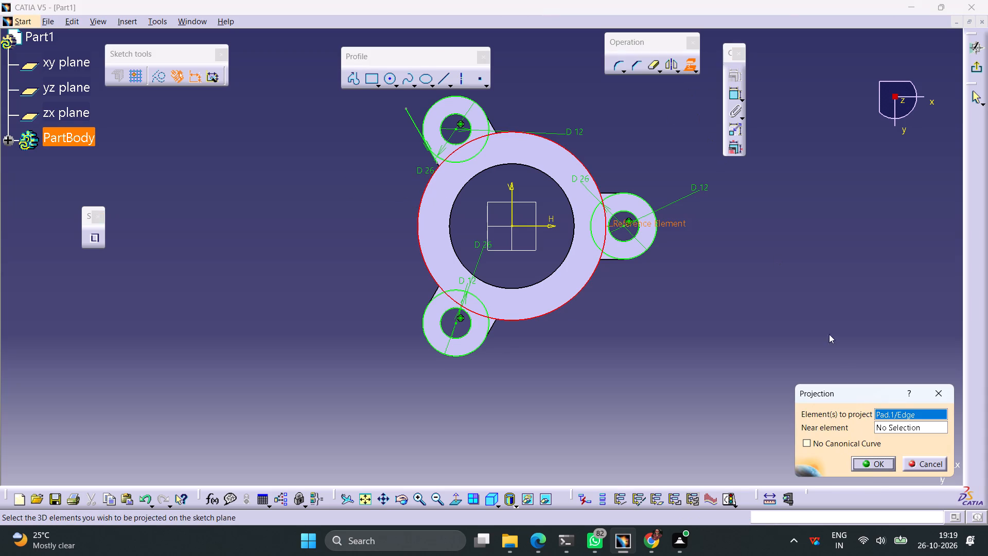
pyautogui.click(872, 465)
pyautogui.click(332, 311)
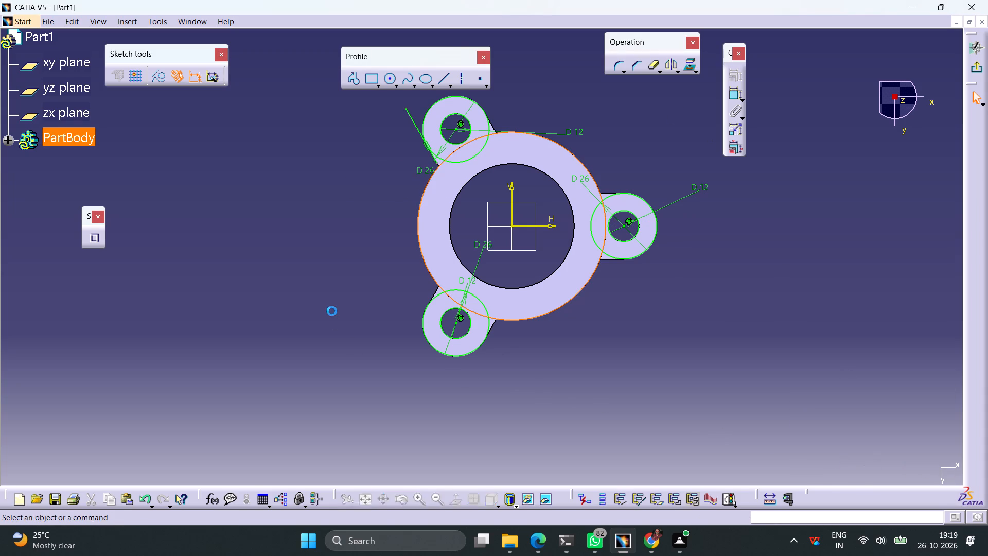
# Make the tangent line's lower endpoint coincident with the projected outer circle of the main cylinder.
pyautogui.moveTo(380, 247); pyautogui.dragTo(379, 307, button='middle')
pyautogui.keyDown('ctrl'); pyautogui.moveTo(379, 300); pyautogui.dragTo(376, 247, button='middle'); pyautogui.keyUp('ctrl')
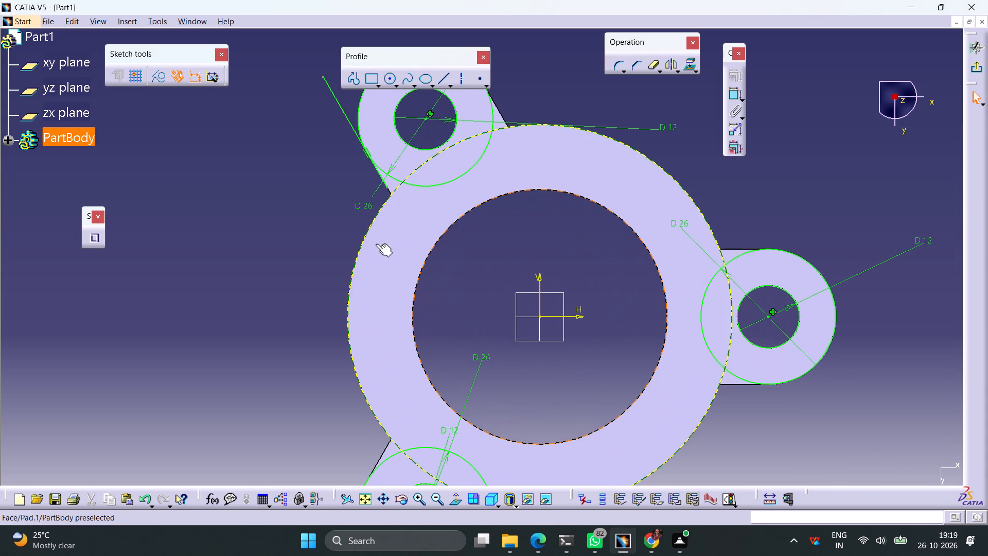
pyautogui.click(387, 188)
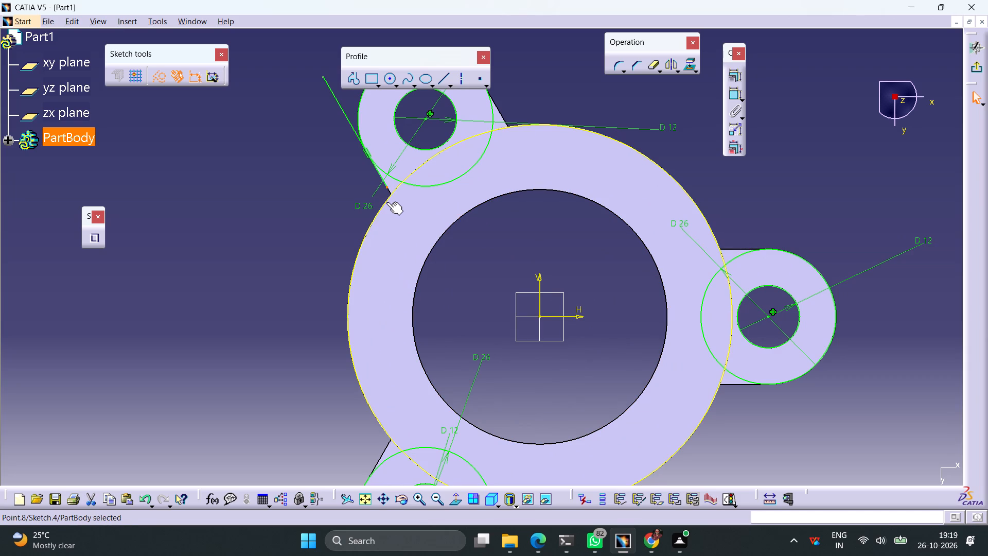
pyautogui.keyDown('ctrl'); pyautogui.click(385, 202); pyautogui.keyUp('ctrl')
pyautogui.click(737, 78)
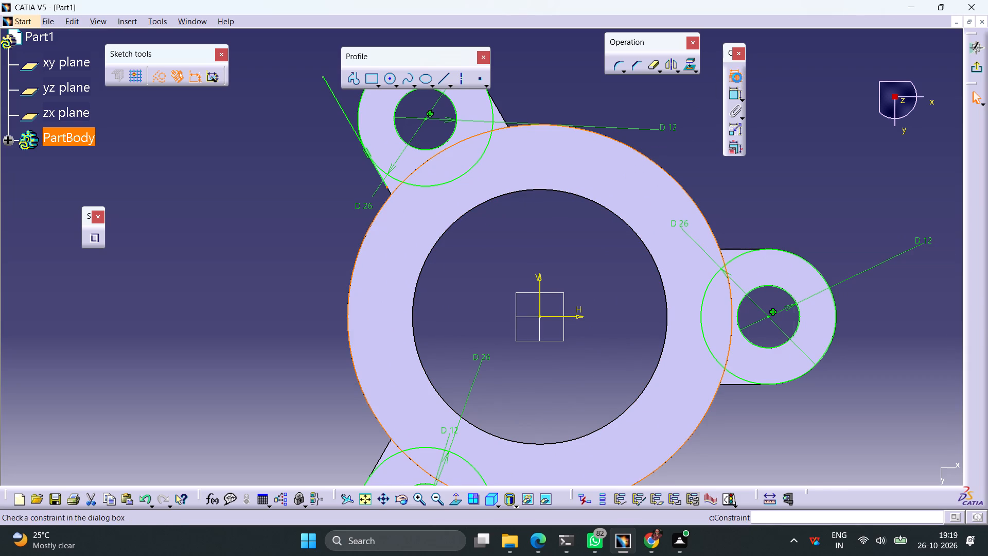
pyautogui.click(912, 282)
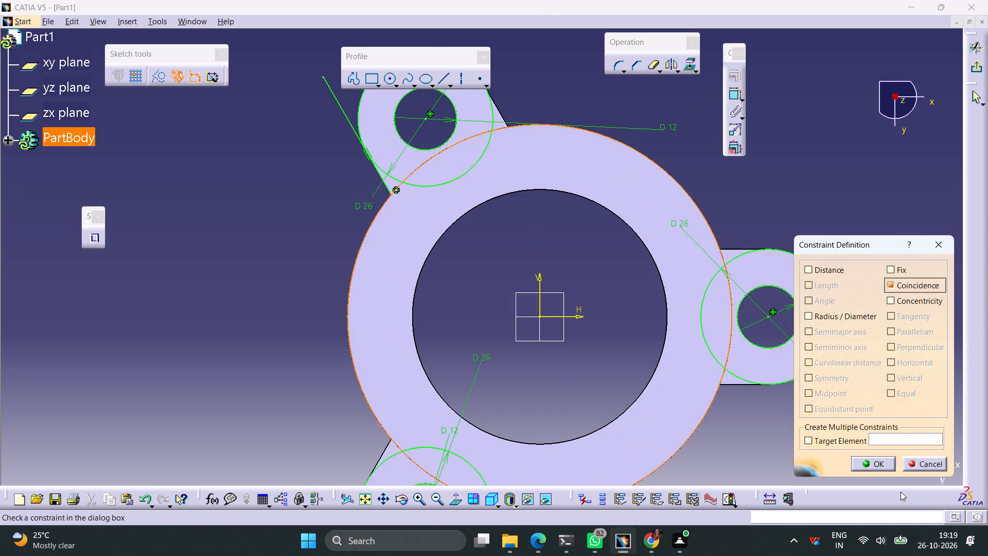
pyautogui.click(870, 467)
# Make the tangent line's upper endpoint coincident with the upper-left lug's 26 mm circle.
pyautogui.moveTo(321, 161); pyautogui.dragTo(318, 228, button='middle')
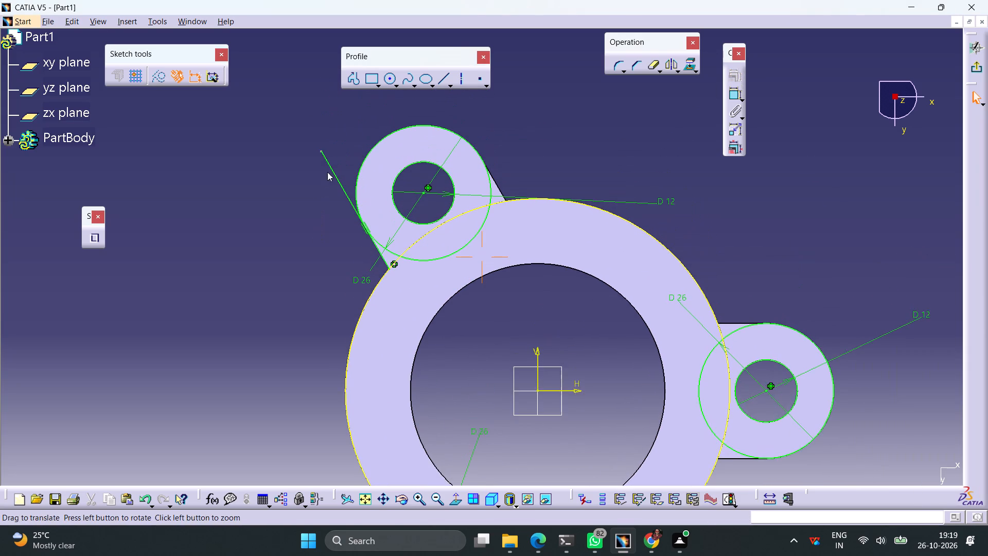
pyautogui.click(321, 144)
pyautogui.keyDown('ctrl'); pyautogui.click(362, 159); pyautogui.keyUp('ctrl')
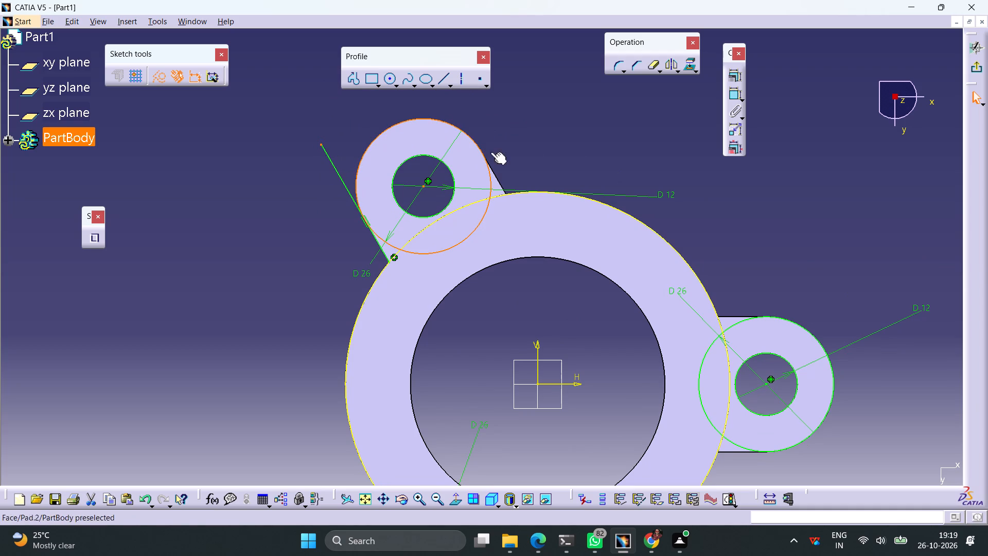
pyautogui.click(729, 80)
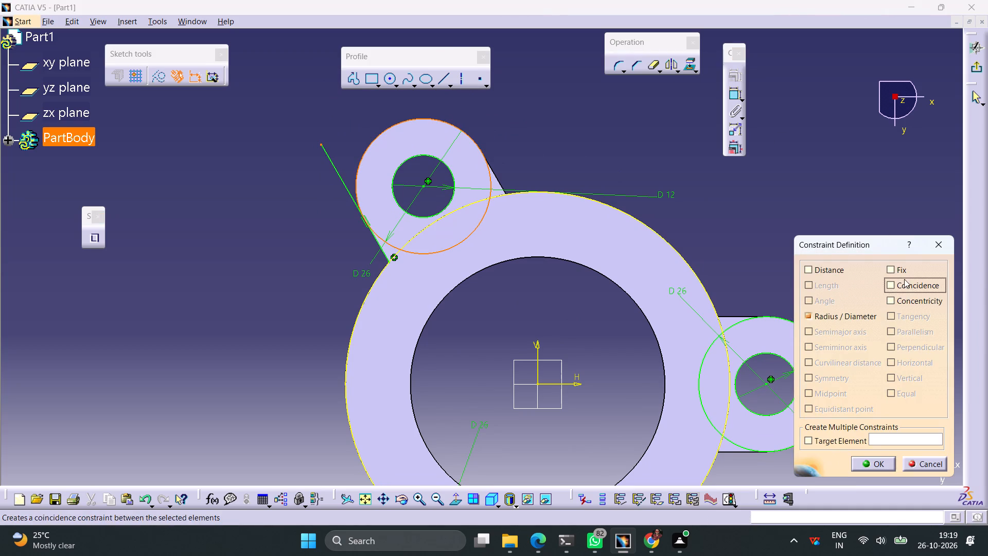
pyautogui.click(904, 279)
pyautogui.click(878, 463)
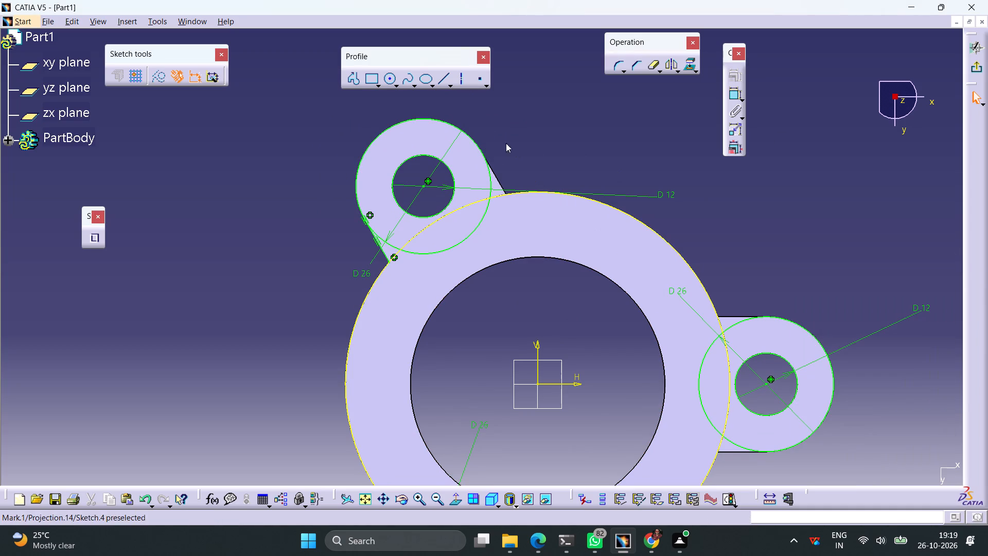
# Sketch a short slanted line beyond the upper-left lug's inner side, starting at about H -1 mm, V 51.7 mm.
pyautogui.click(443, 78)
pyautogui.click(532, 116)
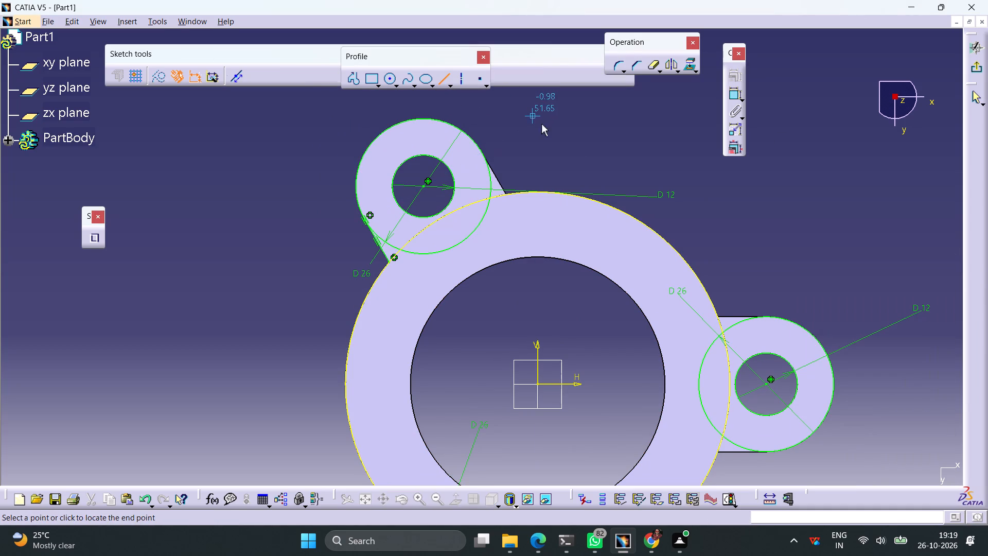
pyautogui.click(545, 148)
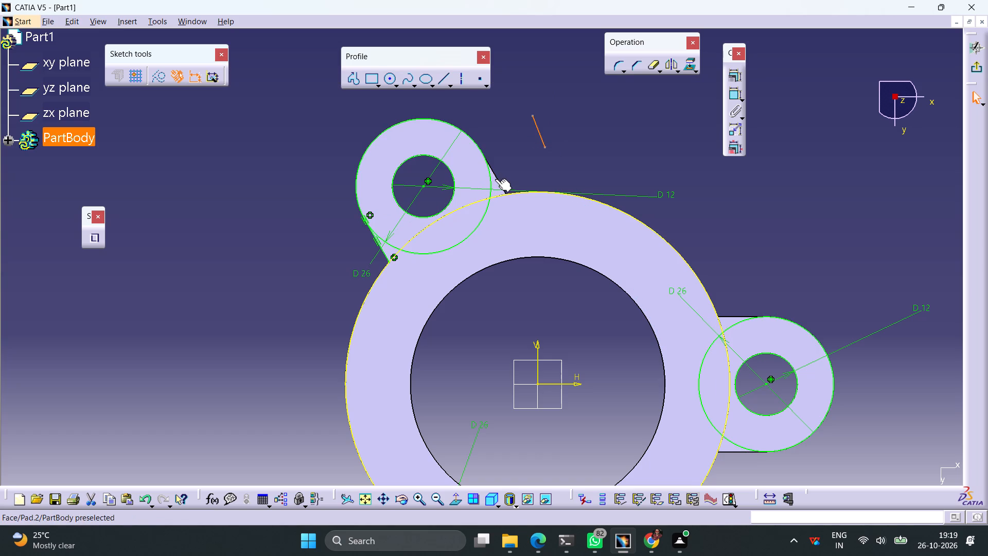
# Make the short slanted line parallel to the straight inner side edge of the upper-left lug.
pyautogui.keyDown('ctrl'); pyautogui.click(495, 179); pyautogui.keyUp('ctrl')
pyautogui.click(557, 161)
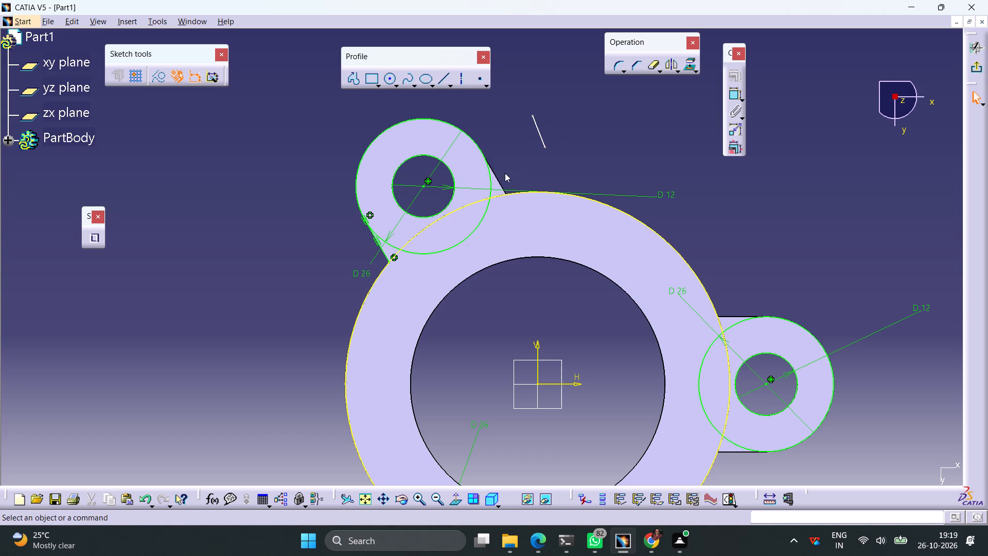
pyautogui.click(496, 177)
pyautogui.keyDown('ctrl'); pyautogui.click(539, 137); pyautogui.keyUp('ctrl')
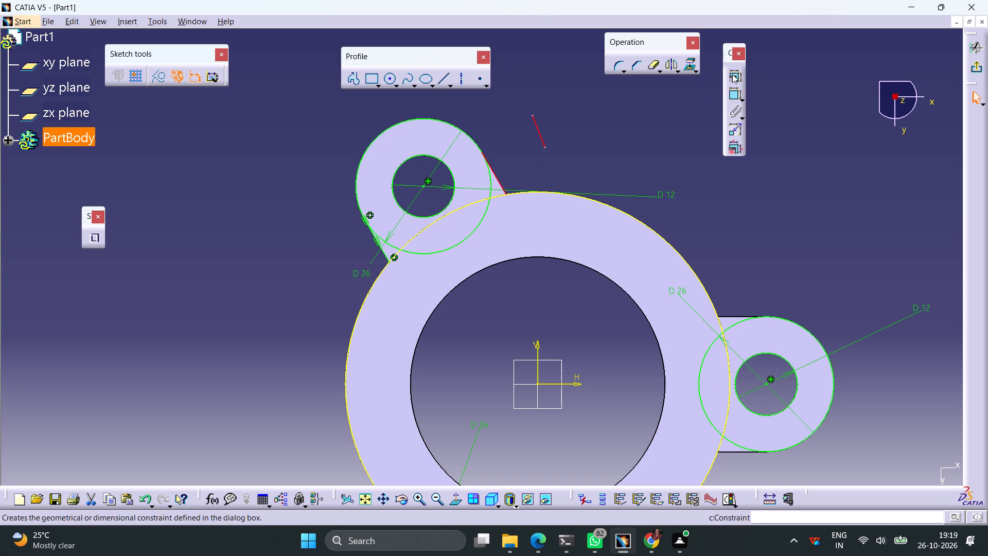
pyautogui.click(732, 74)
pyautogui.click(898, 331)
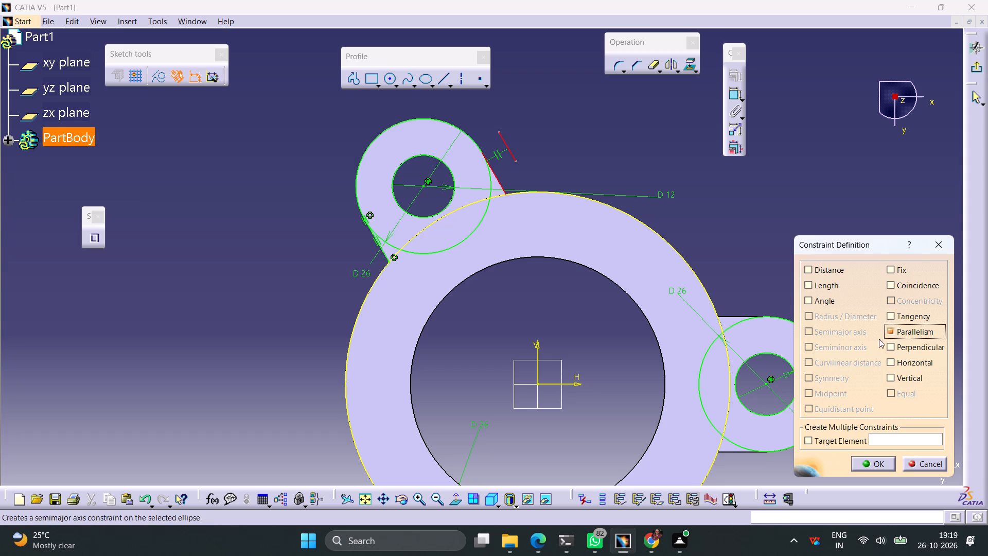
pyautogui.click(880, 466)
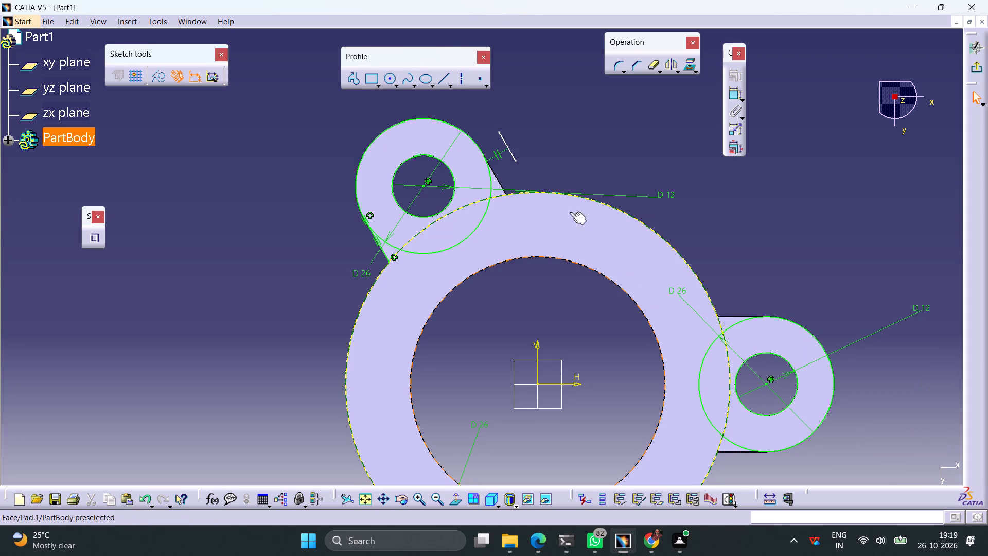
# Make the slanted line tangent to the upper-left lug's 26 mm circle.
pyautogui.click(506, 148)
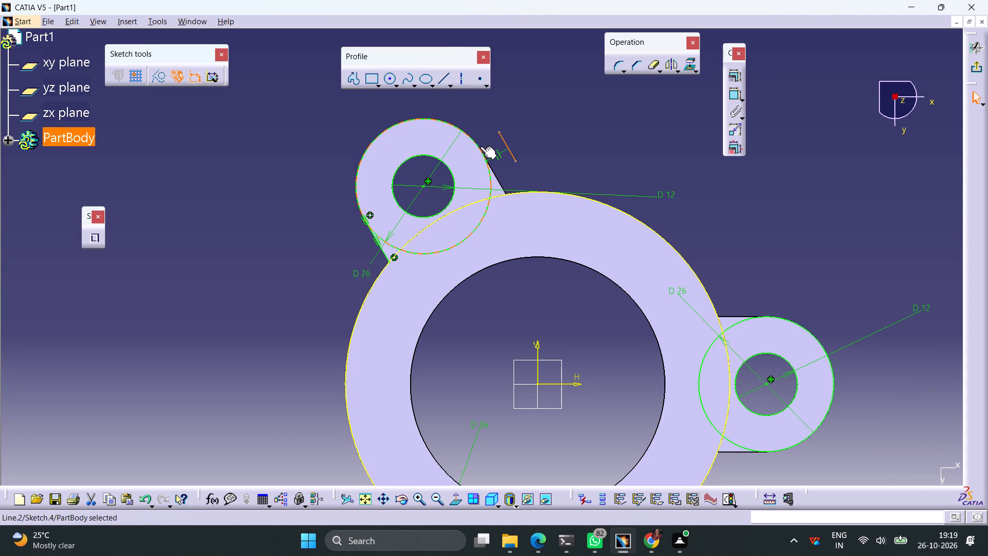
pyautogui.keyDown('ctrl'); pyautogui.click(480, 146); pyautogui.keyUp('ctrl')
pyautogui.click(730, 78)
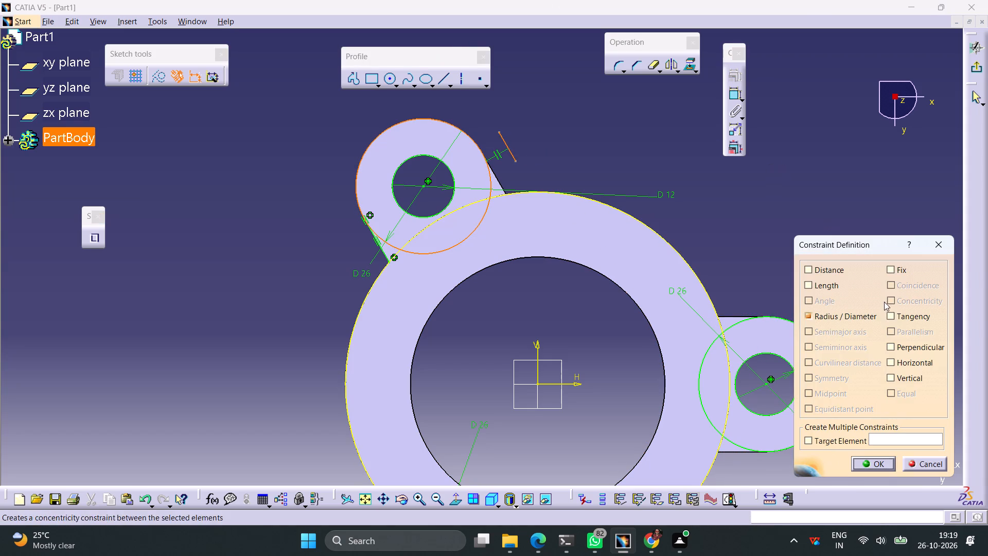
pyautogui.click(895, 316)
pyautogui.click(870, 462)
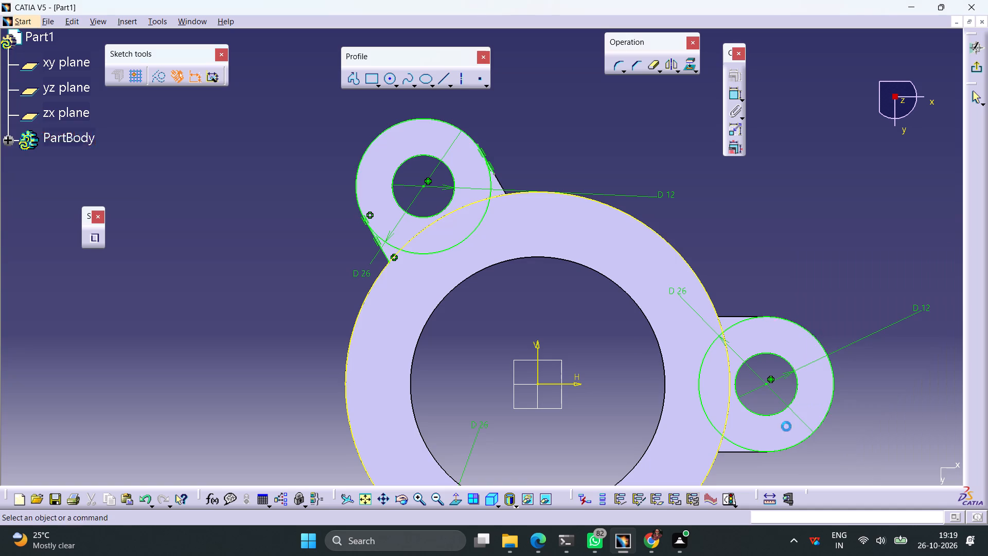
# Make the inner tangent line's lower endpoint coincident with the projected outer circle of the main cylinder.
pyautogui.click(493, 175)
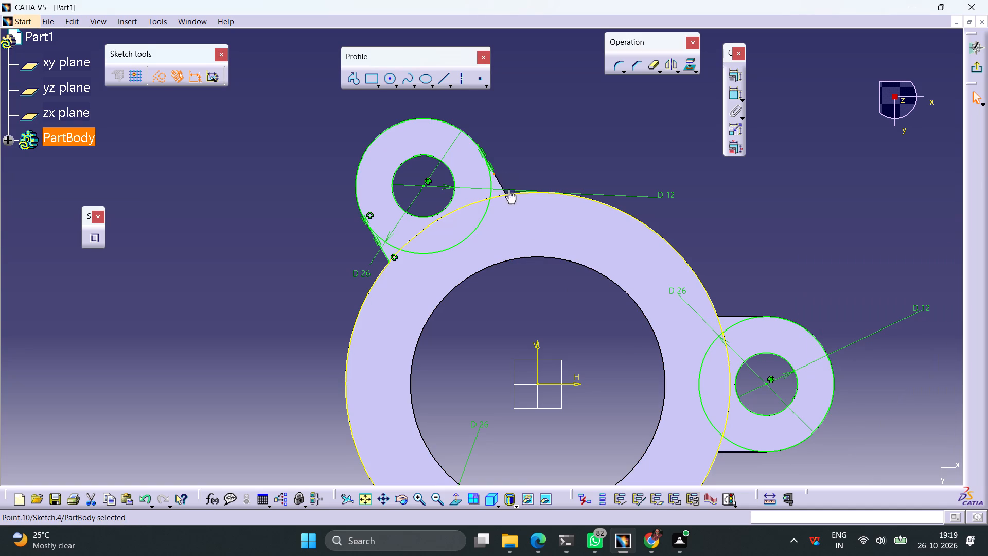
pyautogui.keyDown('ctrl'); pyautogui.click(499, 195); pyautogui.keyUp('ctrl')
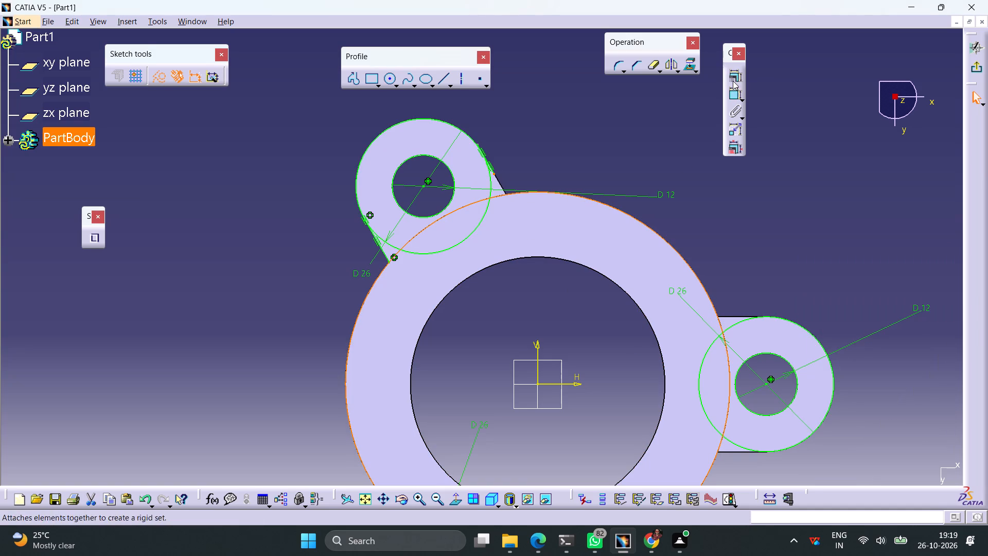
pyautogui.click(733, 81)
pyautogui.click(903, 287)
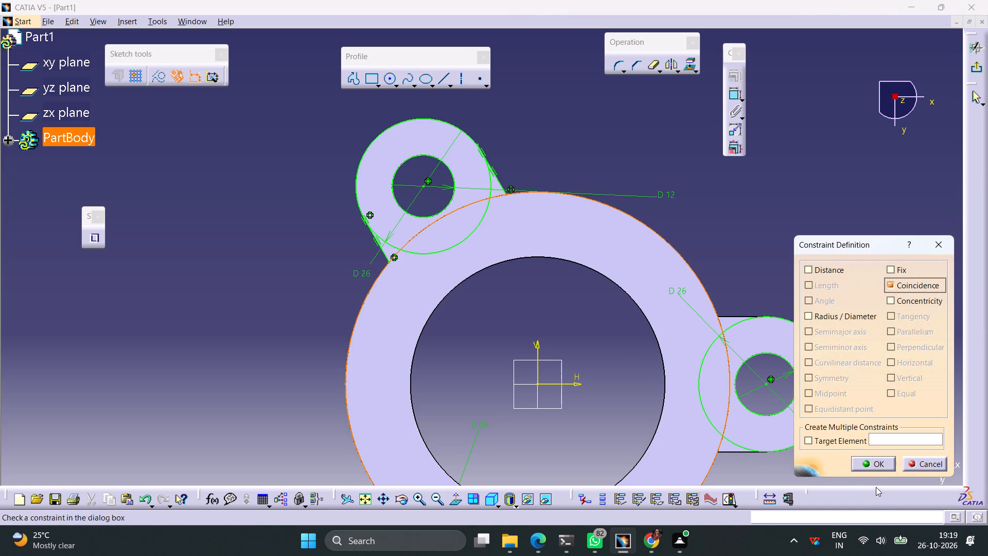
pyautogui.click(875, 464)
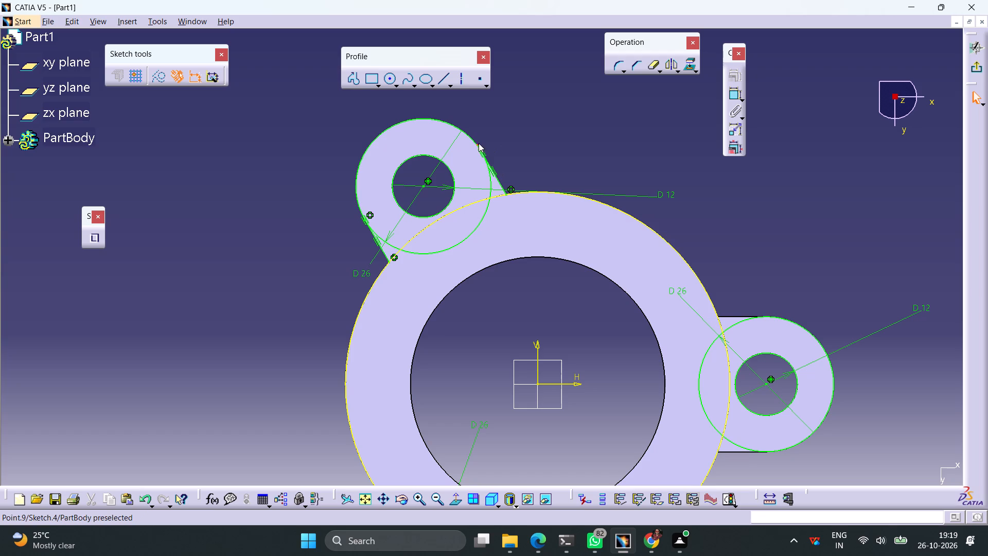
# Pull the inner tangent line's upper endpoint beyond the upper-left lug, and make it coincident with the lug's 26 mm circle.
pyautogui.moveTo(479, 144); pyautogui.dragTo(466, 111)
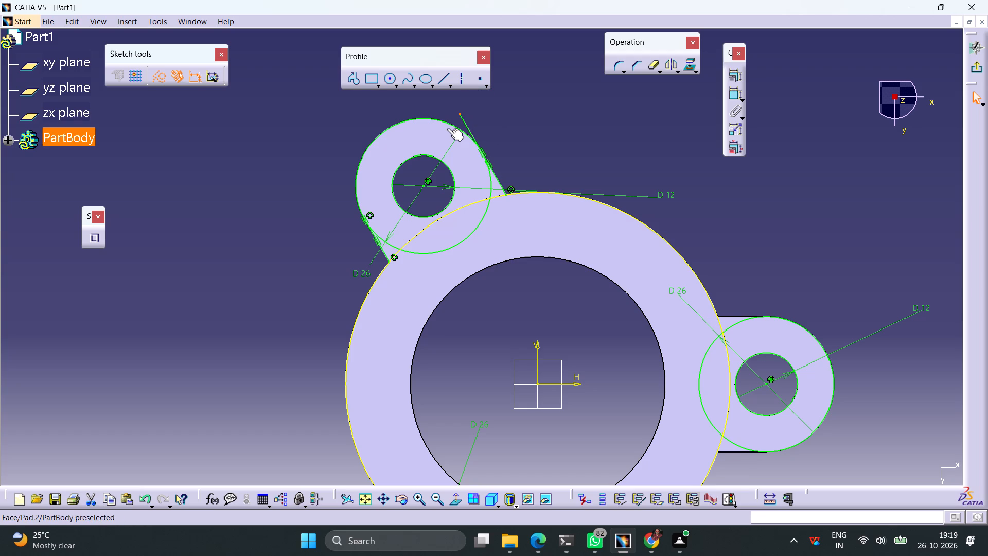
pyautogui.keyDown('ctrl'); pyautogui.click(450, 124); pyautogui.keyUp('ctrl')
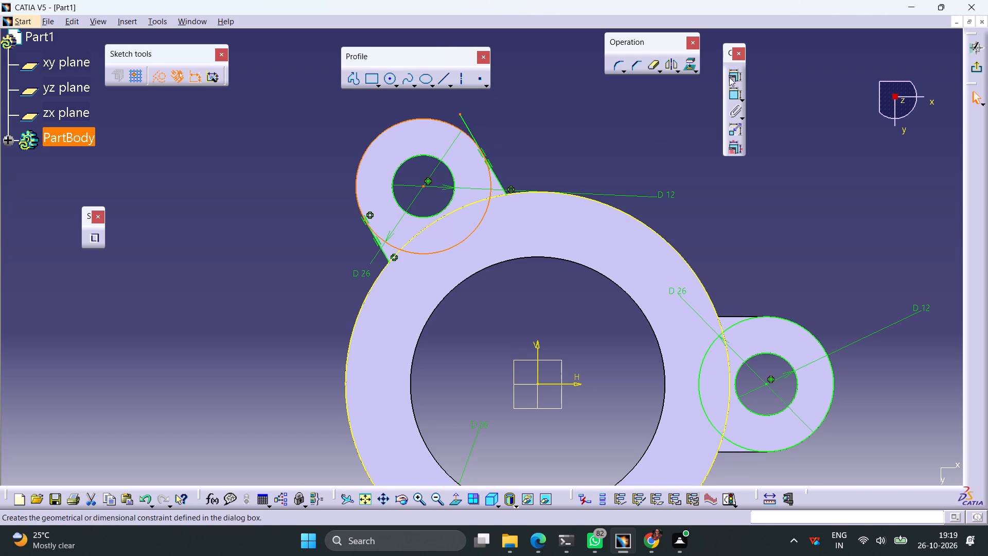
pyautogui.click(731, 77)
pyautogui.click(908, 289)
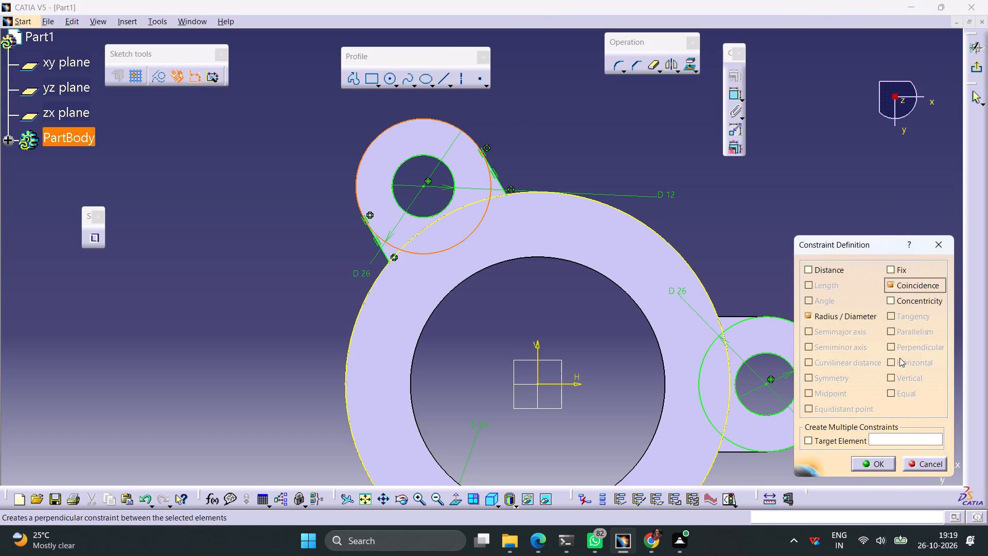
pyautogui.click(877, 465)
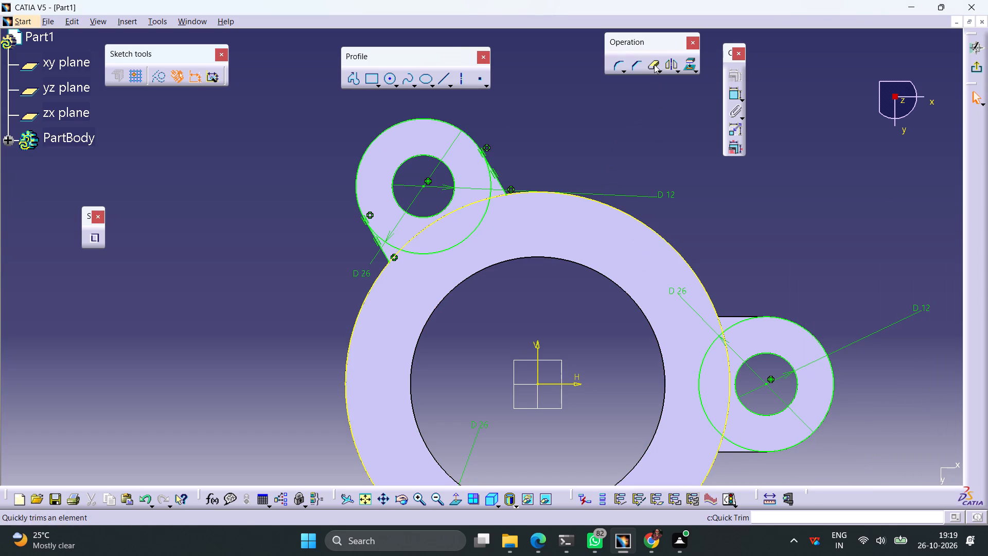
# Quick-trim the upper-left lug's 26 mm circle between the two tangent lines on the main cylinder's side, keeping only the outer arc.
pyautogui.click(654, 64)
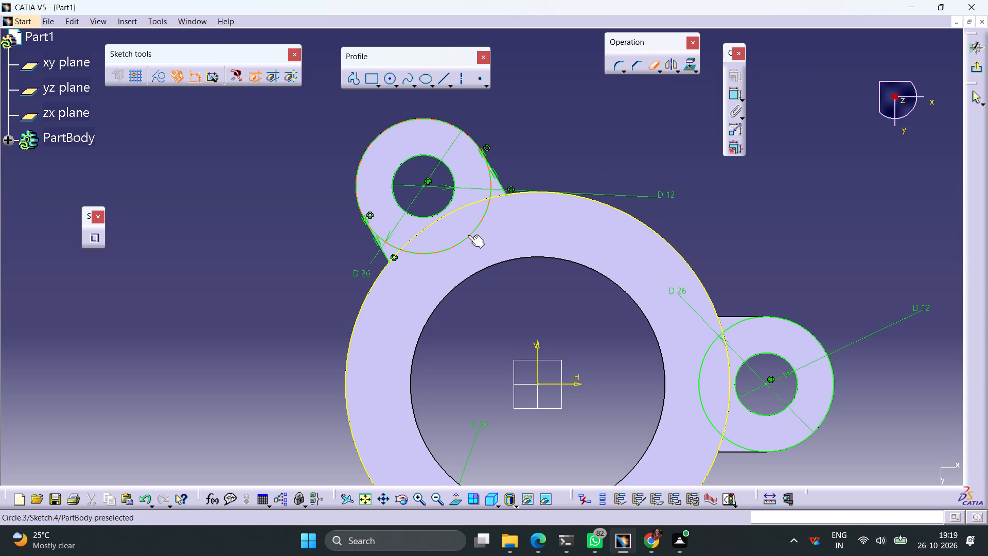
pyautogui.click(468, 235)
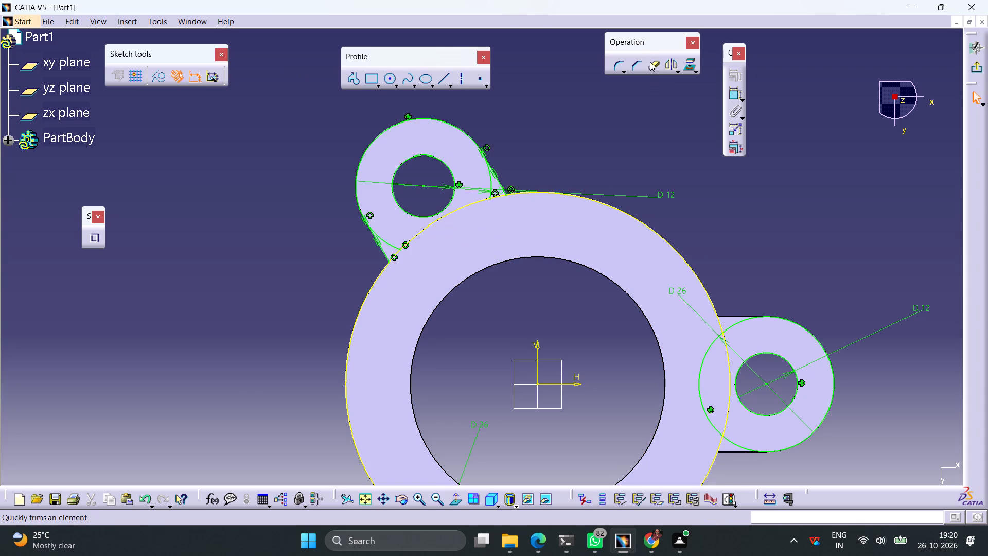
pyautogui.click(654, 68)
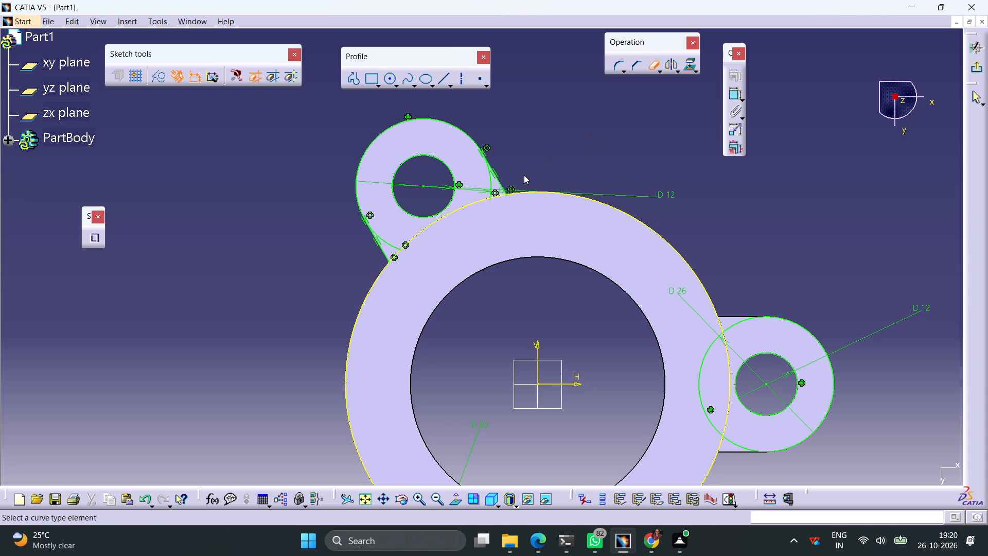
pyautogui.click(492, 183)
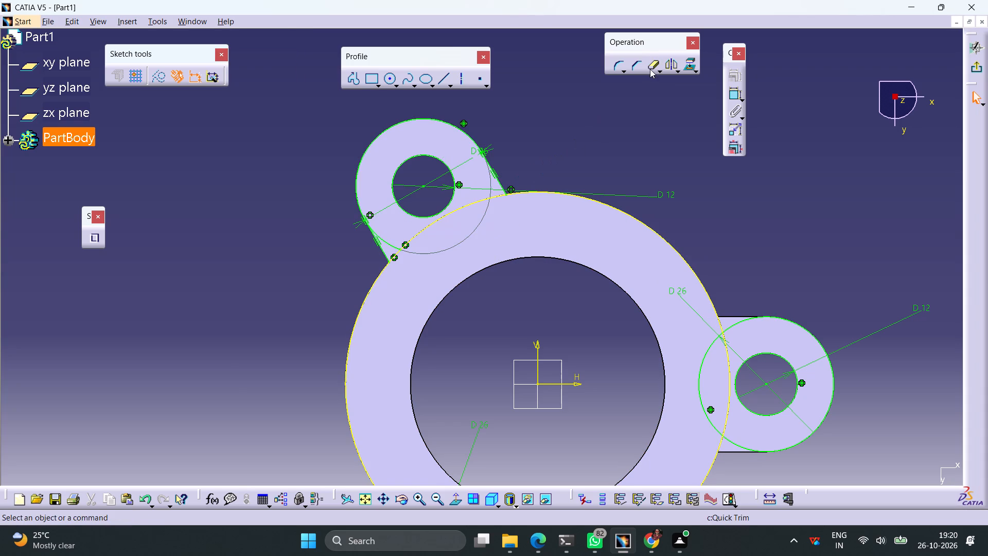
pyautogui.click(650, 69)
pyautogui.click(392, 247)
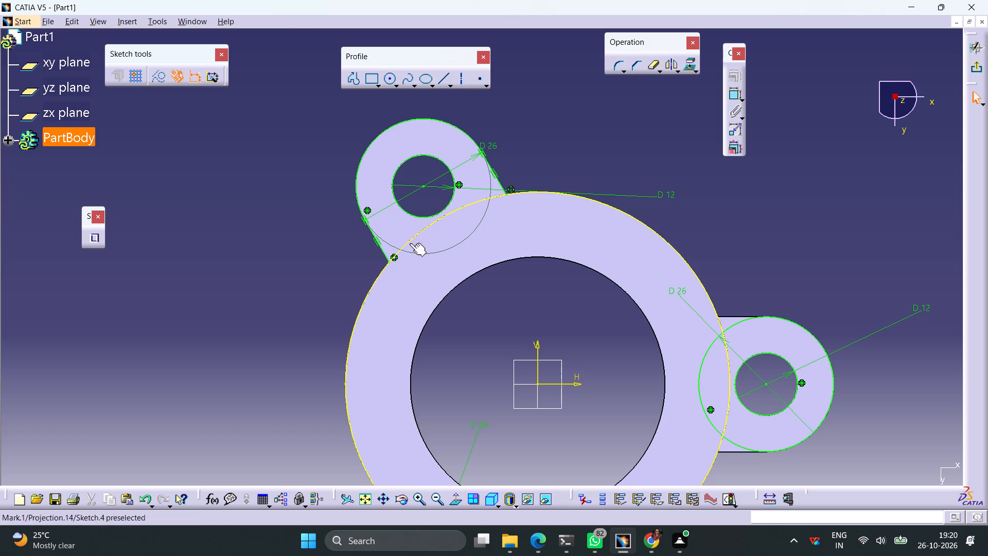
# Sketch a short horizontal line above the right lug, starting at about H 44.8 mm, V 24.5 mm.
pyautogui.keyDown('ctrl'); pyautogui.moveTo(545, 146); pyautogui.dragTo(539, 182, button='middle'); pyautogui.keyUp('ctrl')
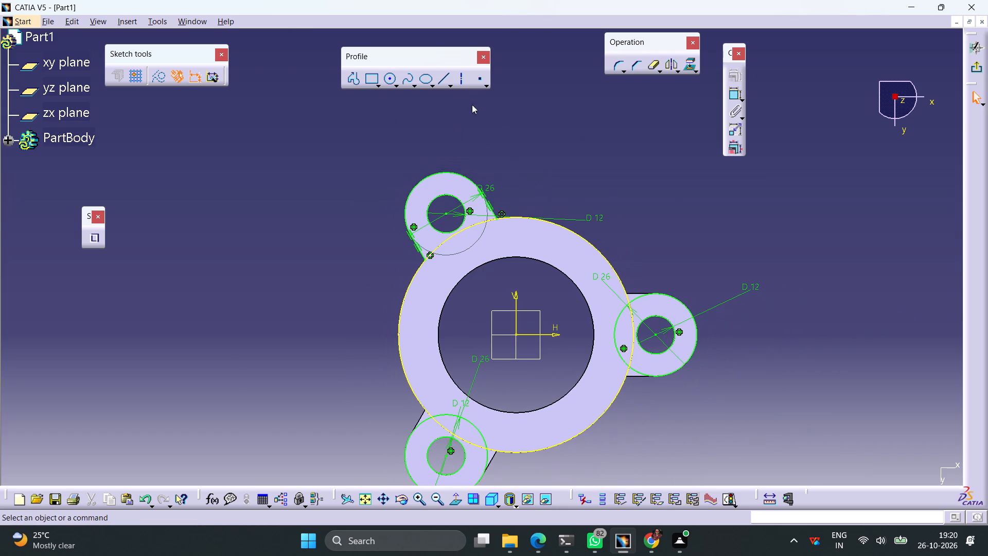
pyautogui.click(440, 79)
pyautogui.click(657, 256)
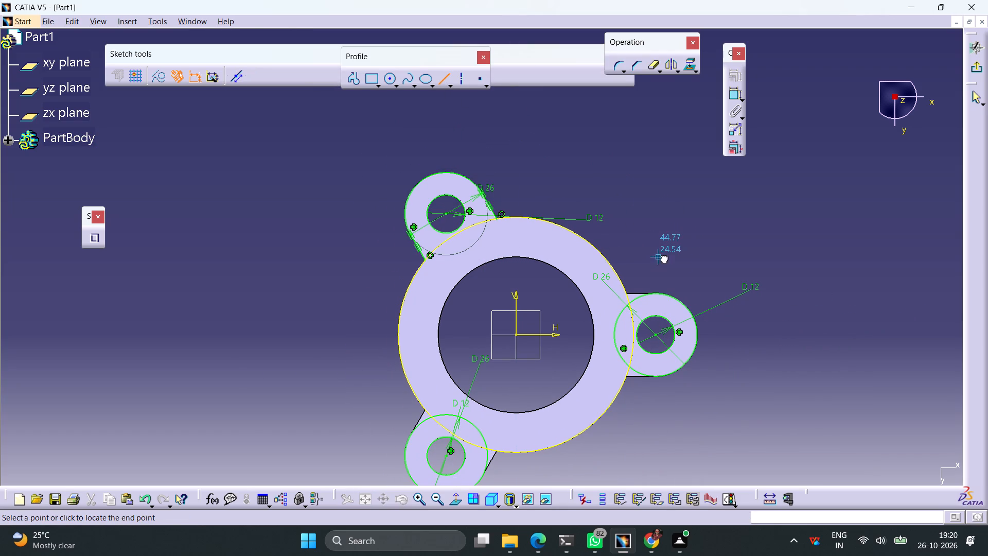
pyautogui.click(701, 254)
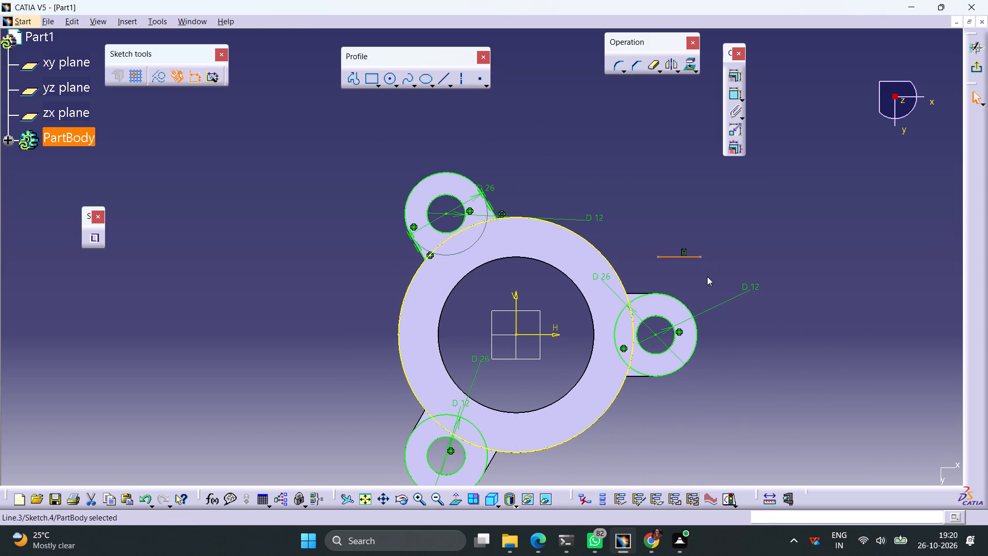
# Make the horizontal line tangent to the top of the right lug's 26 mm circle.
pyautogui.keyDown('ctrl'); pyautogui.click(671, 294); pyautogui.keyUp('ctrl')
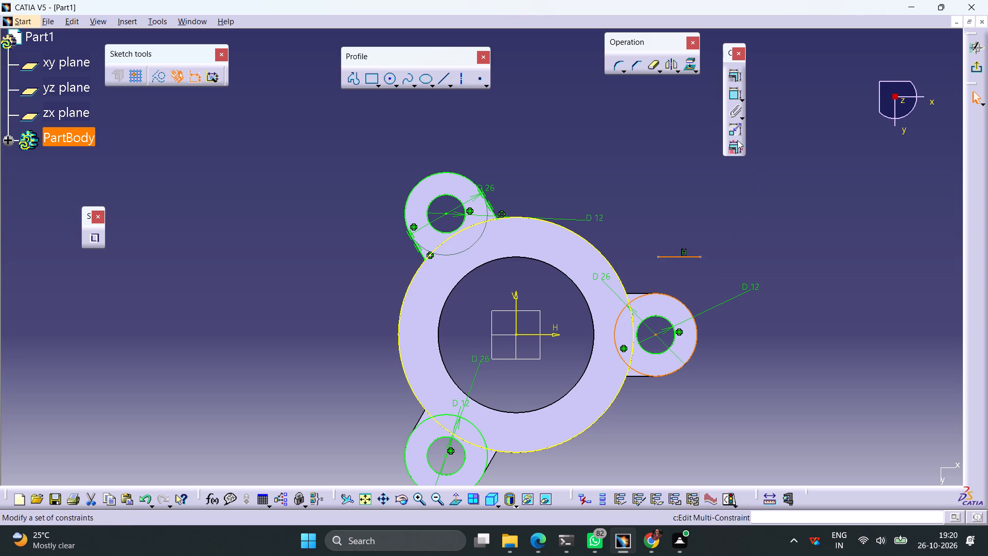
pyautogui.click(731, 79)
pyautogui.click(912, 316)
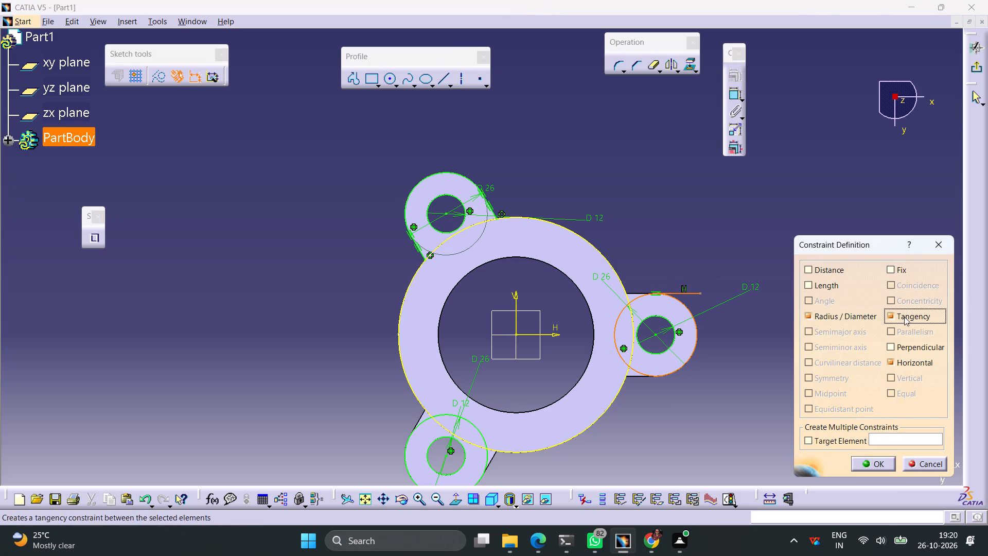
pyautogui.click(863, 461)
# Make the upper tangent line's inner endpoint coincident with the projected outer circle of the main cylinder.
pyautogui.moveTo(640, 397); pyautogui.dragTo(594, 343, button='middle')
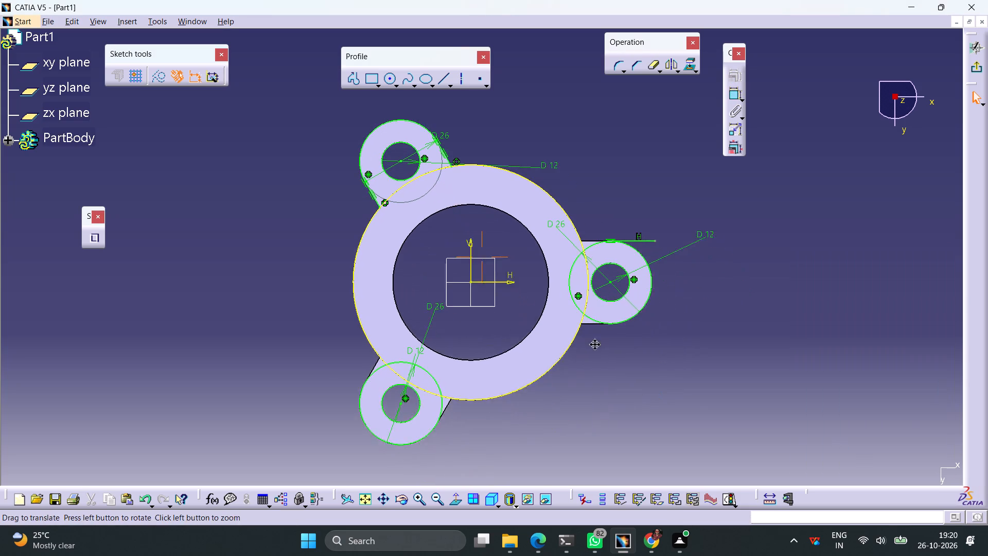
pyautogui.moveTo(594, 343); pyautogui.dragTo(570, 309, button='middle')
pyautogui.moveTo(606, 206); pyautogui.dragTo(595, 206)
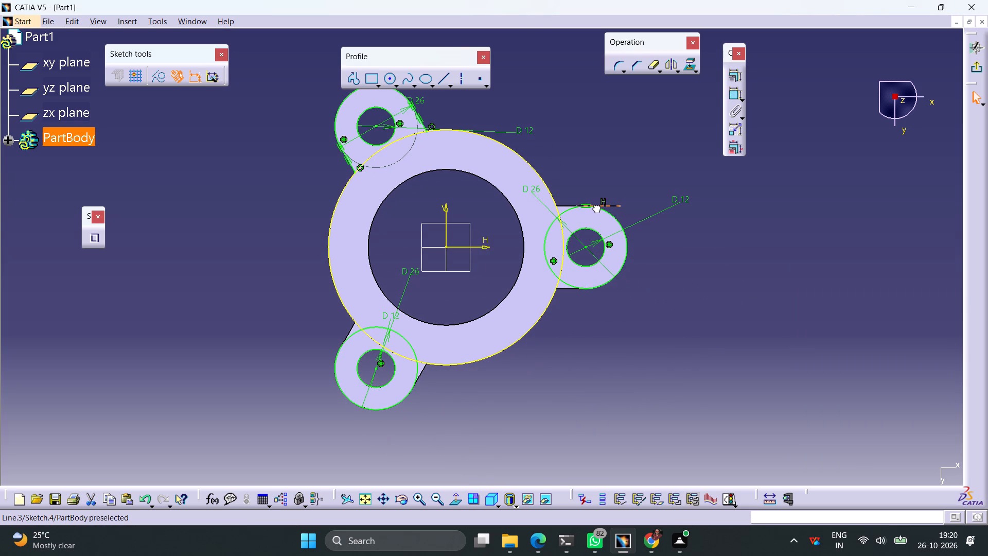
pyautogui.moveTo(595, 206); pyautogui.dragTo(594, 206)
pyautogui.click(576, 207)
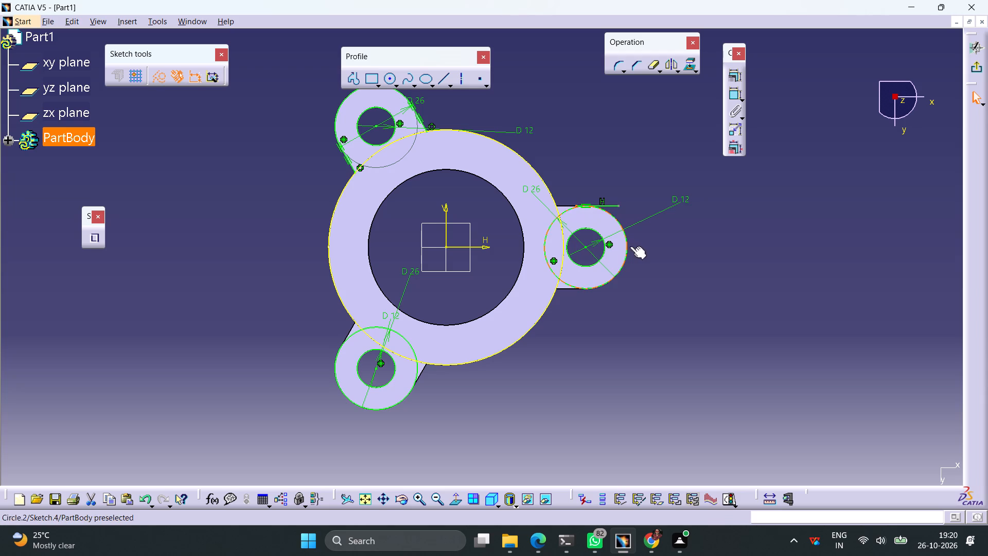
pyautogui.keyDown('ctrl'); pyautogui.click(552, 194); pyautogui.keyUp('ctrl')
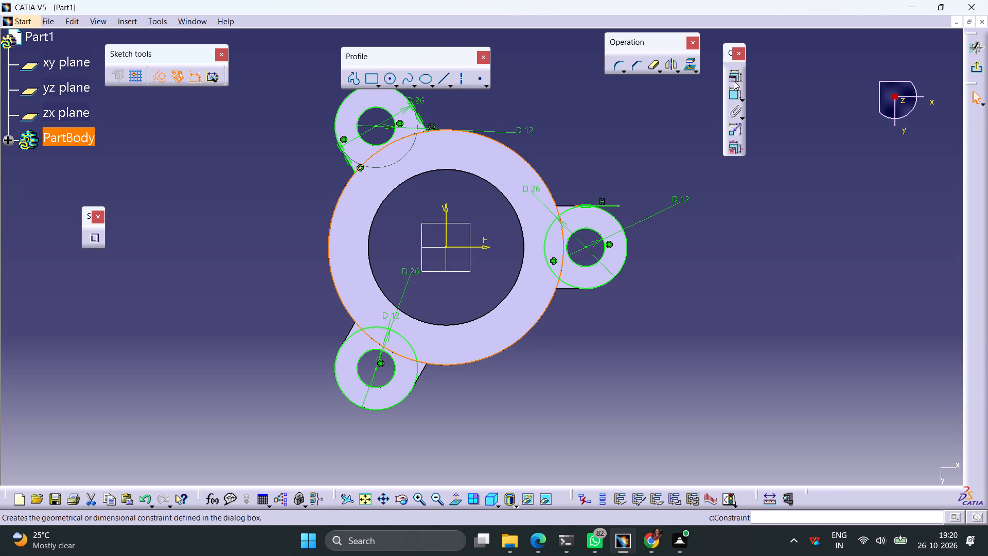
pyautogui.click(734, 81)
pyautogui.click(906, 285)
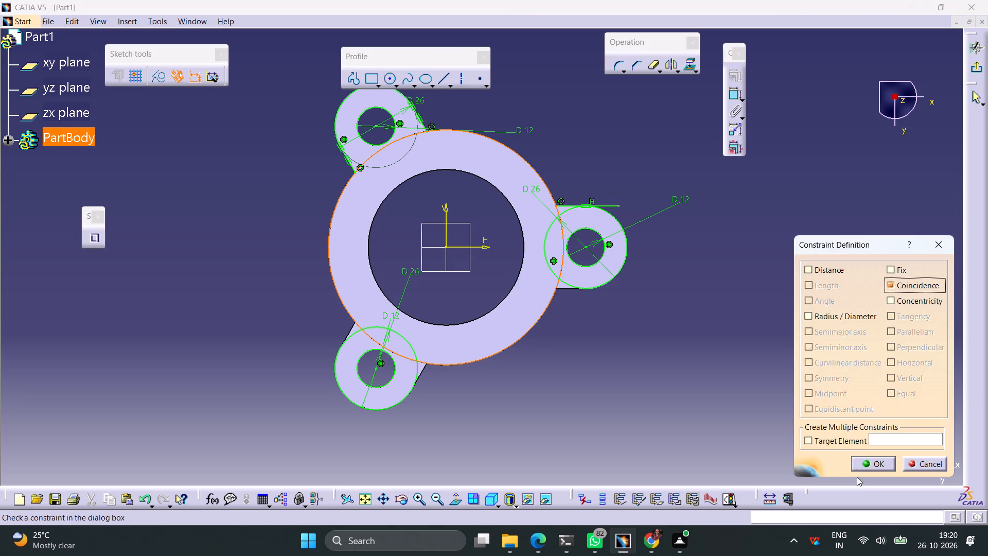
pyautogui.click(864, 465)
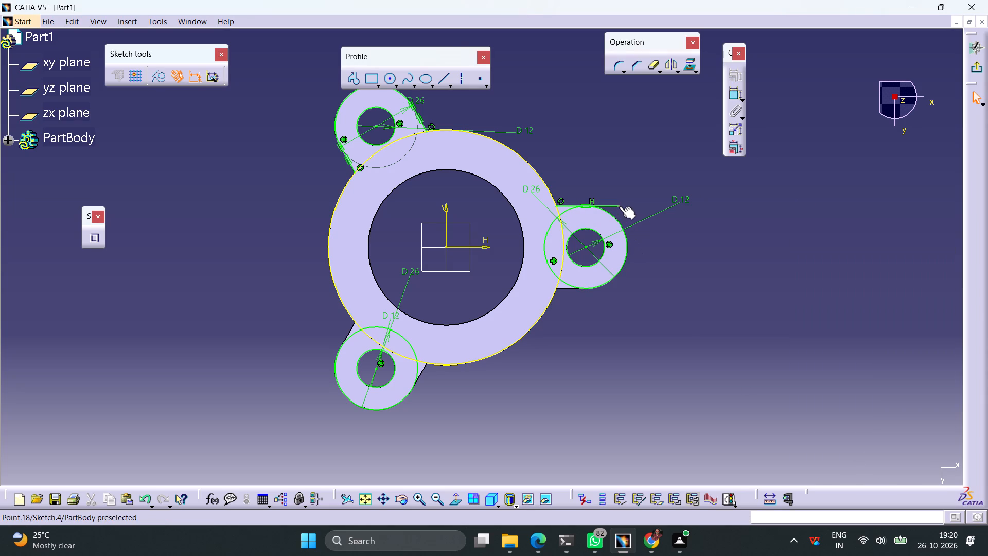
# Make the upper tangent line's outer endpoint coincident with the right lug's 26 mm circle.
pyautogui.click(620, 205)
pyautogui.keyDown('ctrl'); pyautogui.click(614, 218); pyautogui.keyUp('ctrl')
pyautogui.click(739, 73)
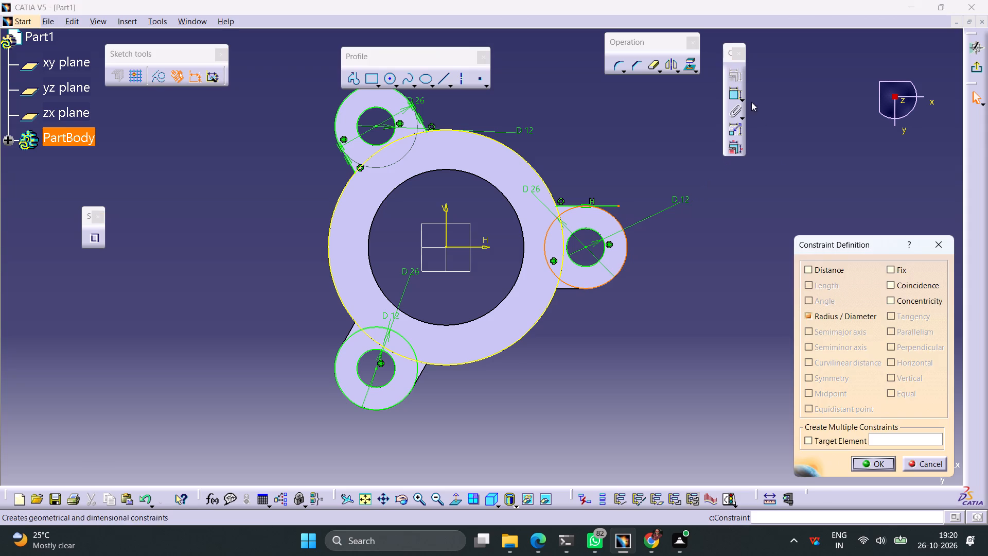
pyautogui.click(897, 286)
pyautogui.click(867, 463)
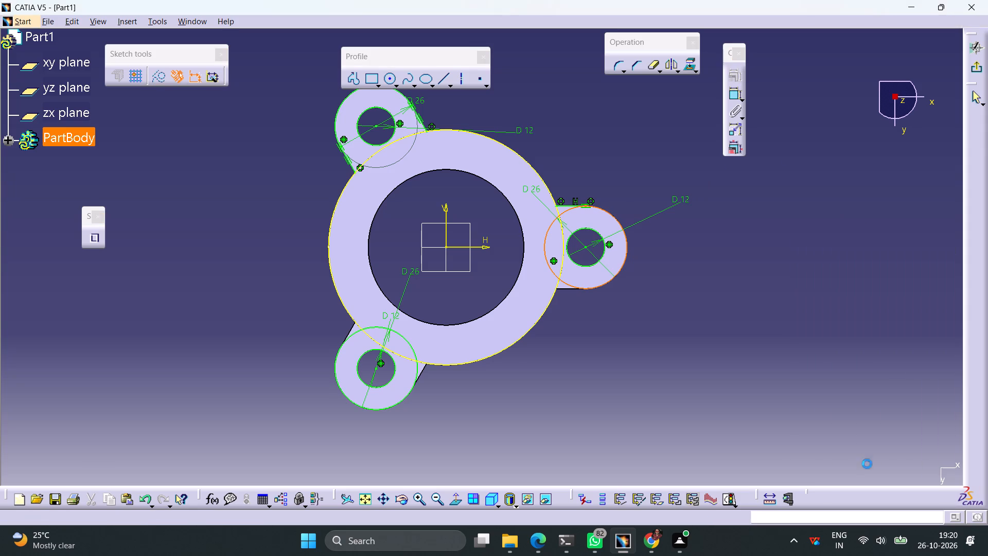
# Sketch a short horizontal line below the right lug, ending at about H 66 mm, V -36 mm.
pyautogui.click(443, 78)
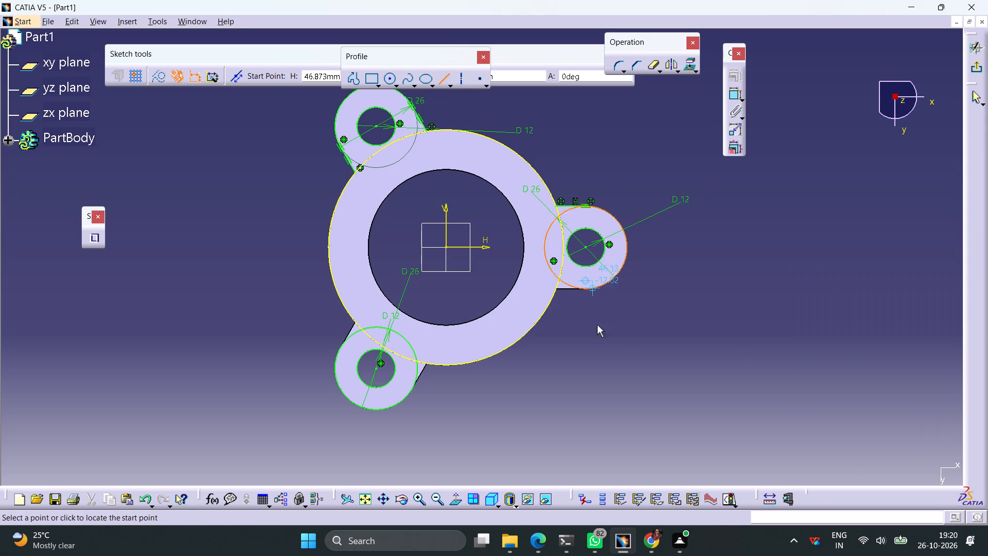
pyautogui.click(587, 358)
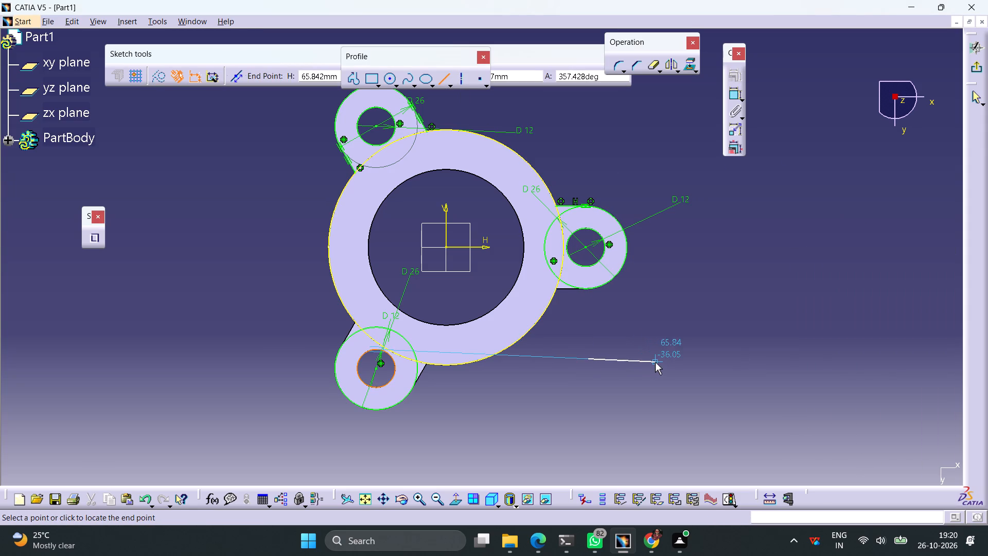
pyautogui.click(660, 359)
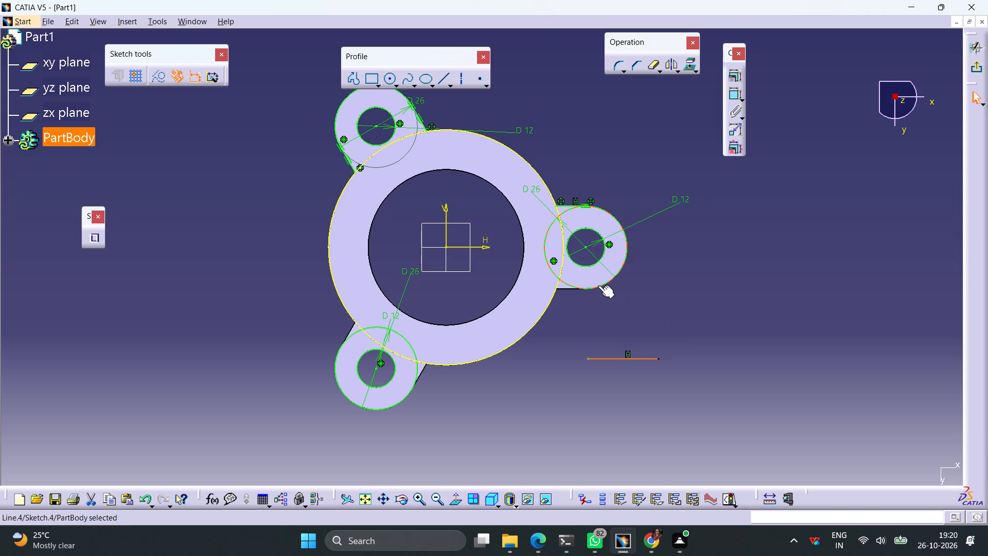
# Make the new horizontal line tangent to the bottom of the right lug's 26 mm circle.
pyautogui.keyDown('ctrl'); pyautogui.click(601, 286); pyautogui.keyUp('ctrl')
pyautogui.click(733, 79)
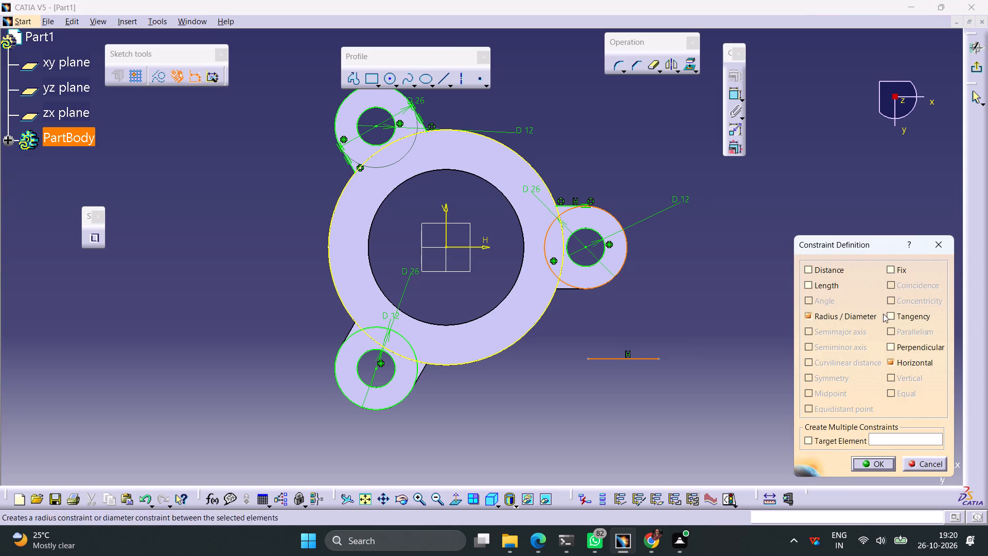
pyautogui.click(905, 318)
pyautogui.click(863, 458)
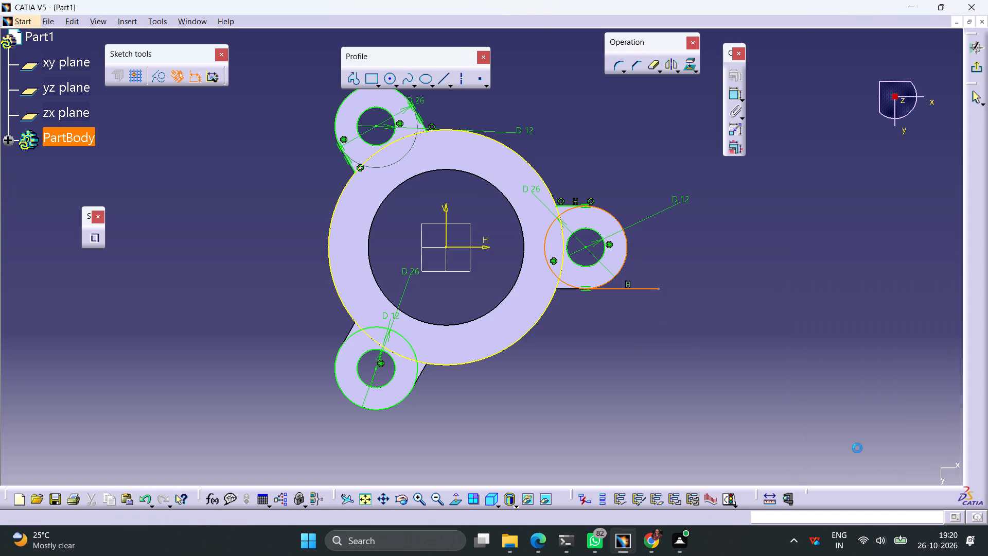
# Shift the lower tangent line inward and make its inner endpoint coincident with the projected outer circle of the main cylinder.
pyautogui.moveTo(638, 287); pyautogui.dragTo(619, 285)
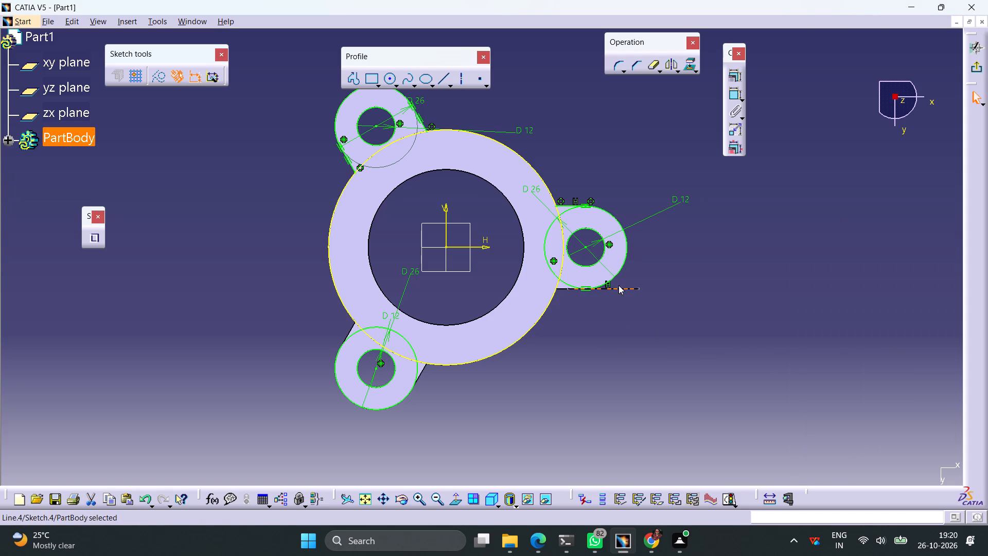
pyautogui.click(604, 332)
pyautogui.click(567, 289)
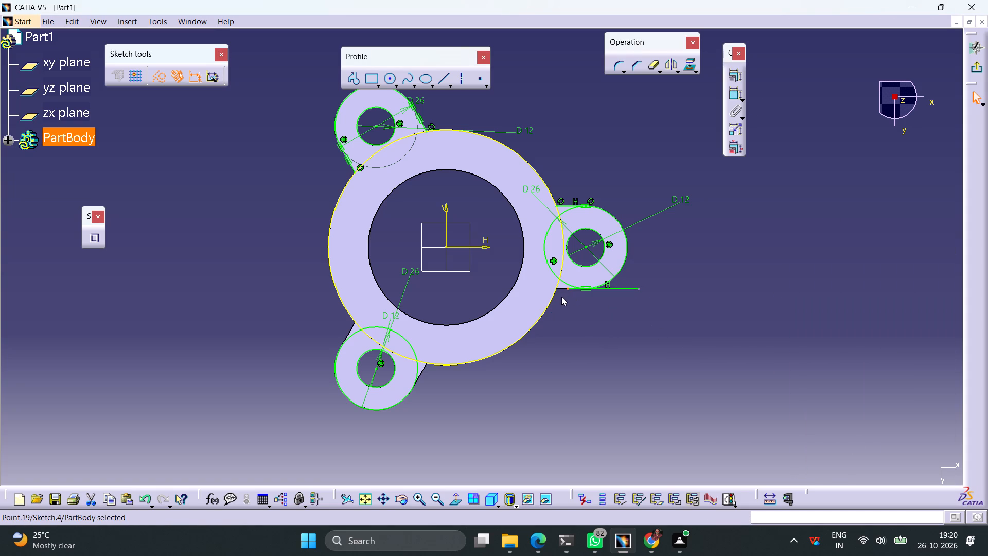
pyautogui.keyDown('ctrl'); pyautogui.click(551, 306); pyautogui.keyUp('ctrl')
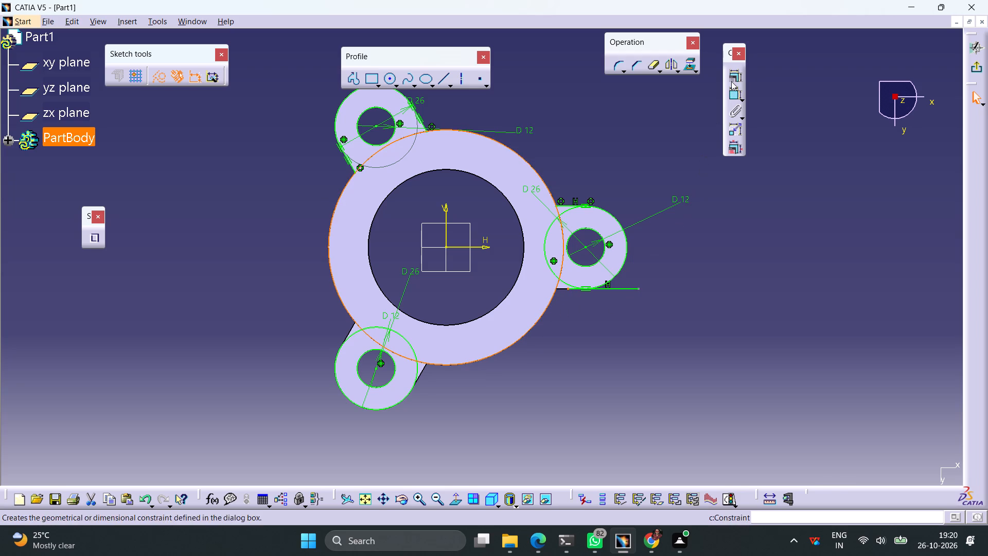
pyautogui.click(731, 81)
pyautogui.click(897, 286)
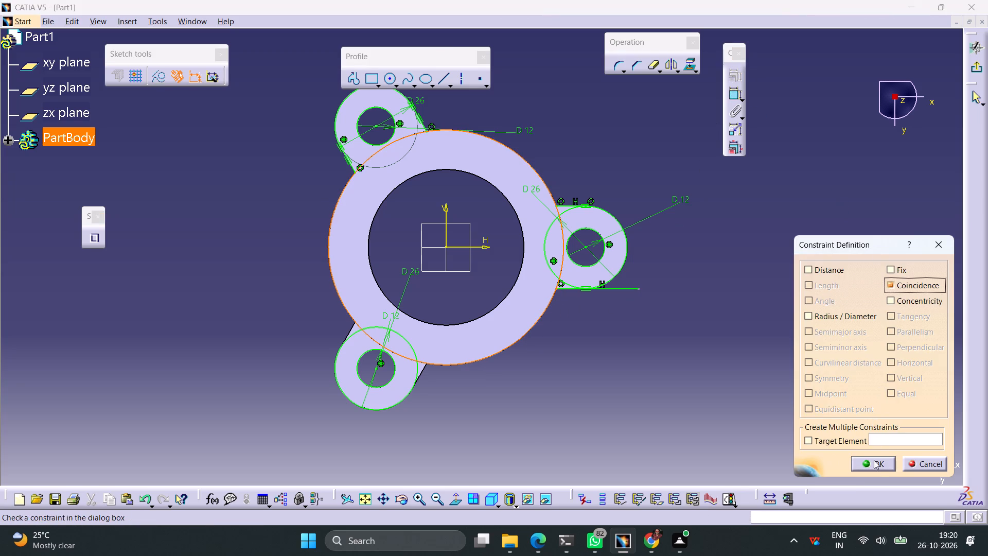
pyautogui.click(877, 465)
# Make the lower tangent line's outer endpoint coincident with the right lug's 26 mm circle.
pyautogui.click(638, 288)
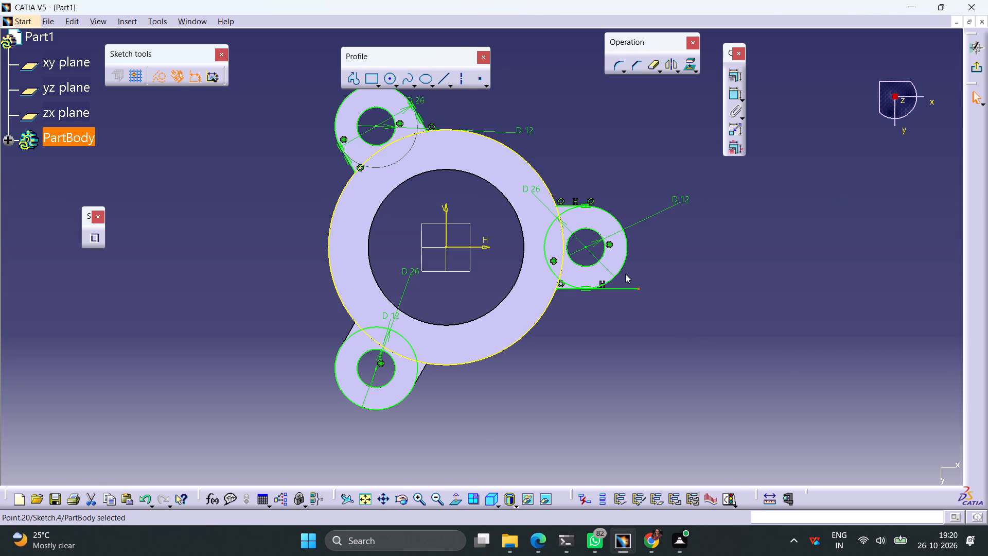
pyautogui.keyDown('ctrl'); pyautogui.click(618, 274); pyautogui.keyUp('ctrl')
pyautogui.click(739, 75)
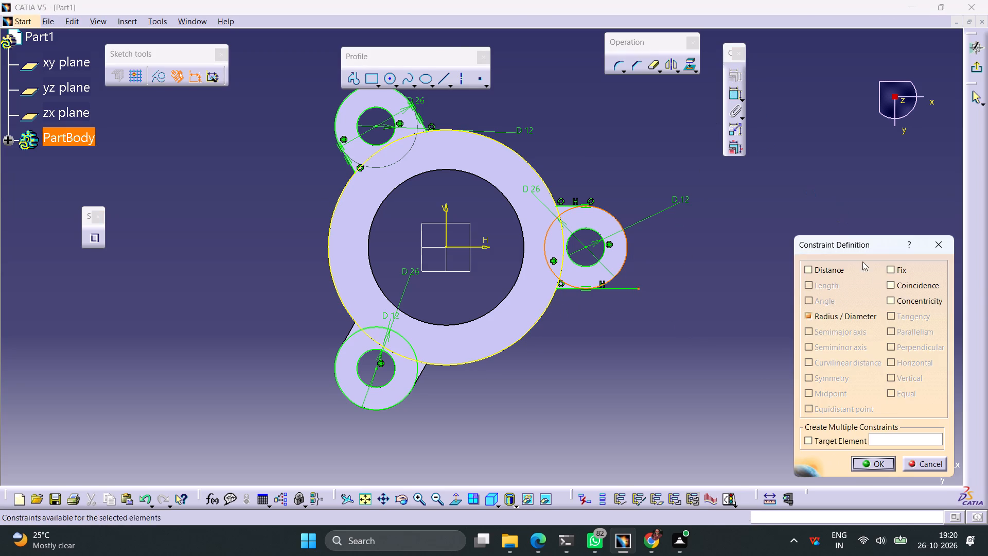
pyautogui.click(896, 284)
pyautogui.click(869, 466)
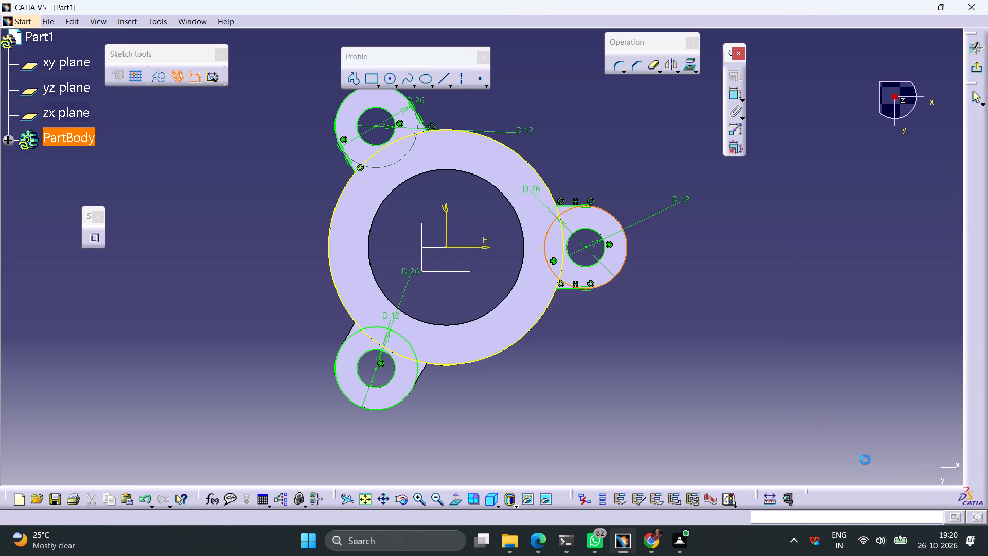
# Quick Trim the right lug's 26 mm circle, removing its inner arc and the leftover arc pieces beside both tangent lines.
pyautogui.click(653, 64)
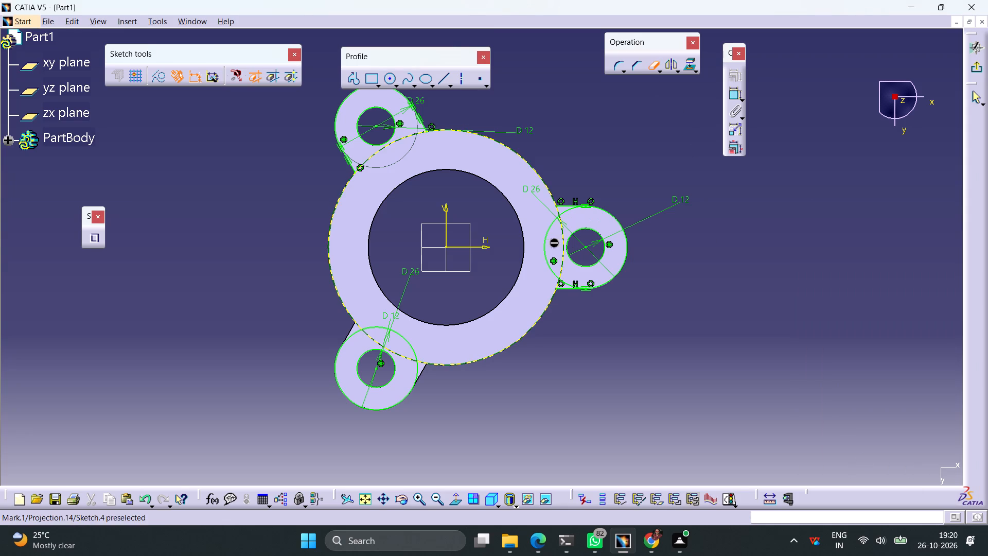
pyautogui.click(544, 245)
pyautogui.click(652, 66)
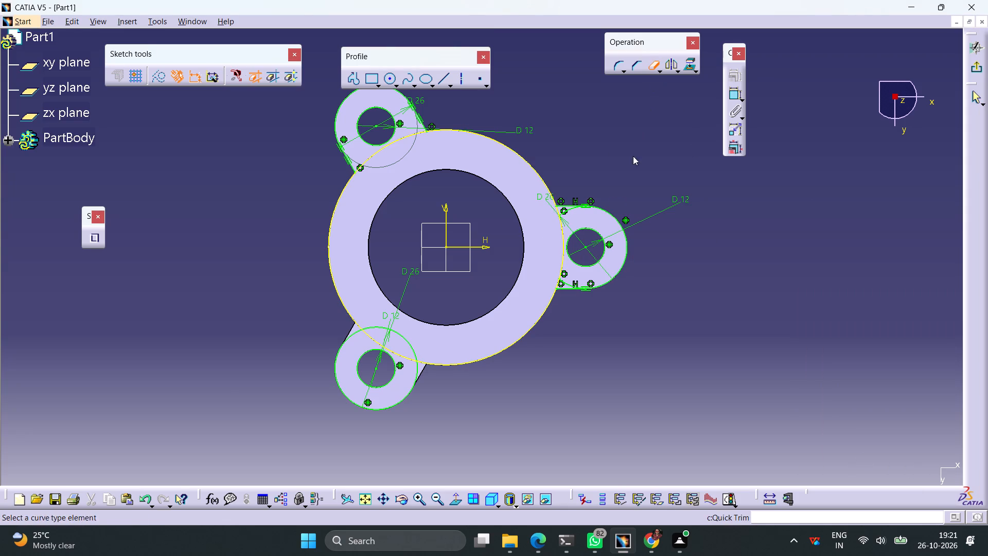
pyautogui.keyDown('ctrl'); pyautogui.moveTo(601, 239); pyautogui.dragTo(597, 199, button='middle'); pyautogui.keyUp('ctrl')
pyautogui.keyDown('ctrl'); pyautogui.scroll(1, 601, 239); pyautogui.keyUp('ctrl')
pyautogui.click(632, 176)
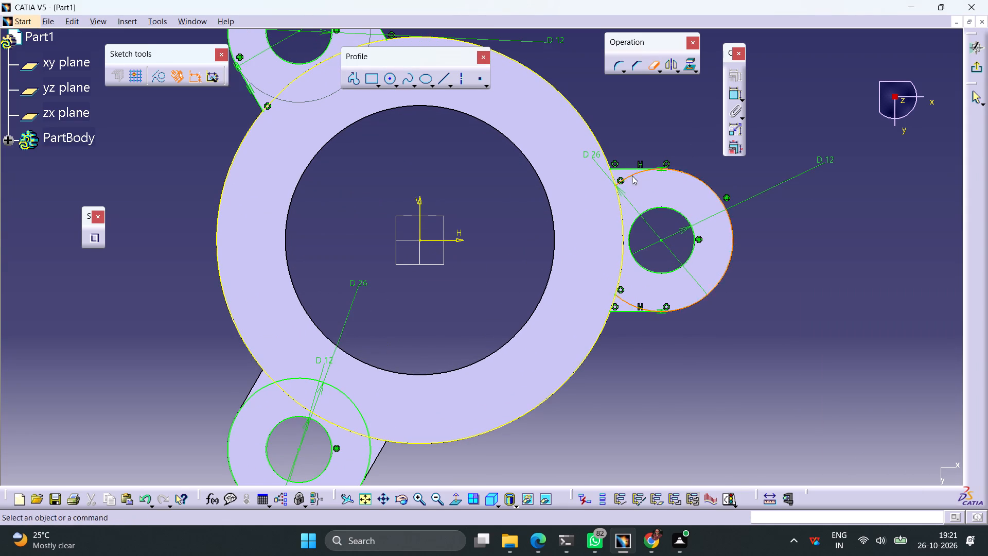
pyautogui.click(654, 65)
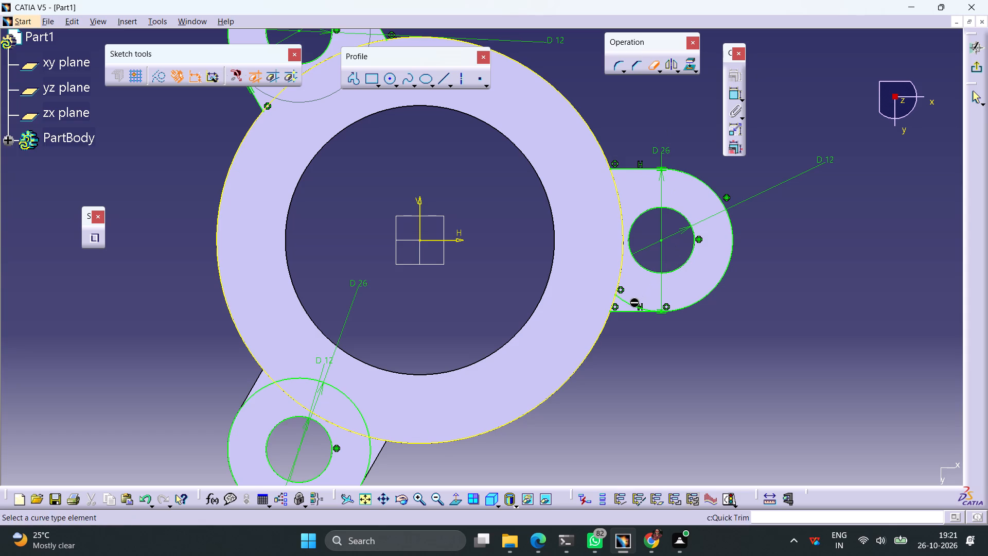
pyautogui.click(627, 305)
# Sketch a short slanted line just outside the lower-left lug, on the side facing the right lug.
pyautogui.keyDown('ctrl'); pyautogui.moveTo(640, 262); pyautogui.dragTo(630, 306, button='middle'); pyautogui.keyUp('ctrl')
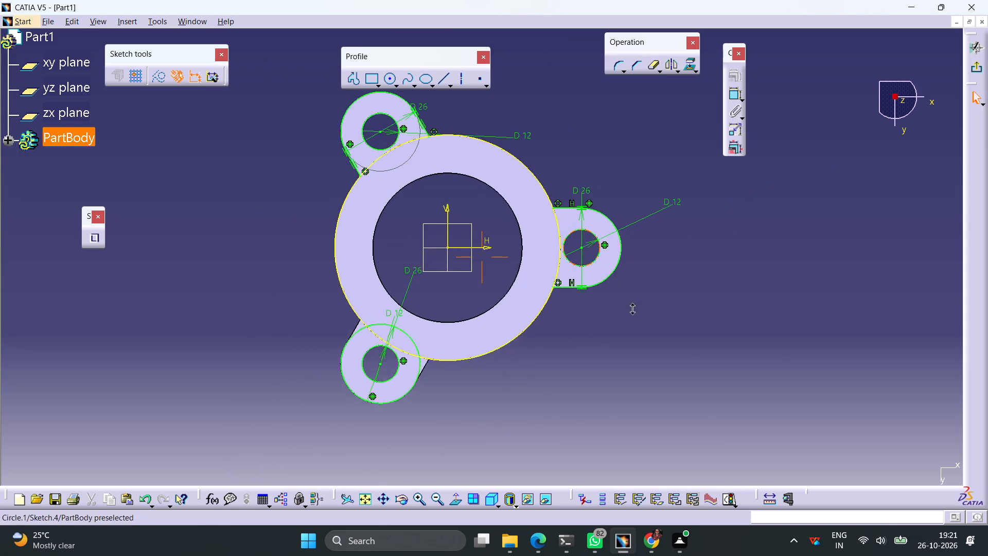
pyautogui.keyDown('ctrl'); pyautogui.moveTo(630, 306); pyautogui.dragTo(626, 314, button='middle'); pyautogui.keyUp('ctrl')
pyautogui.moveTo(558, 378); pyautogui.dragTo(569, 311, button='middle')
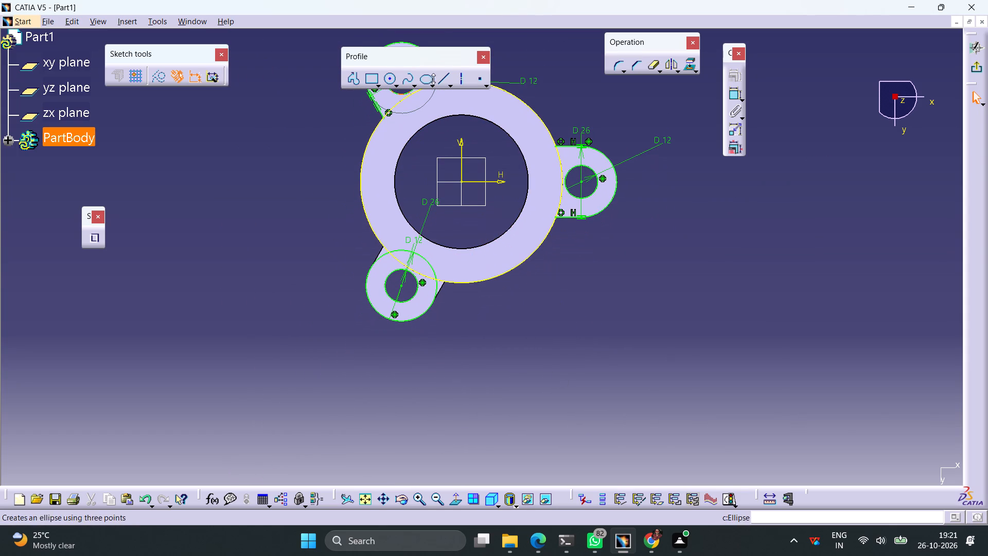
pyautogui.click(439, 79)
pyautogui.click(444, 355)
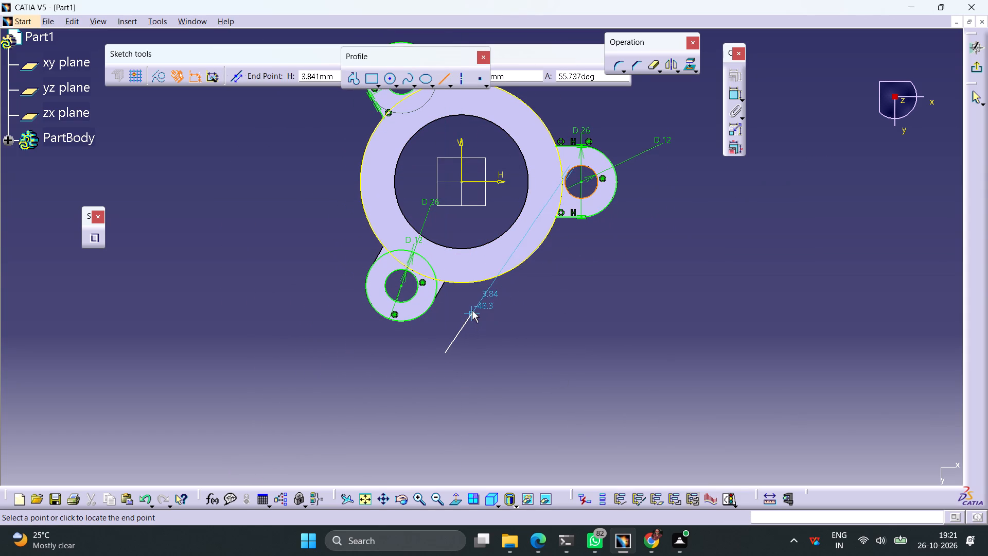
pyautogui.click(467, 305)
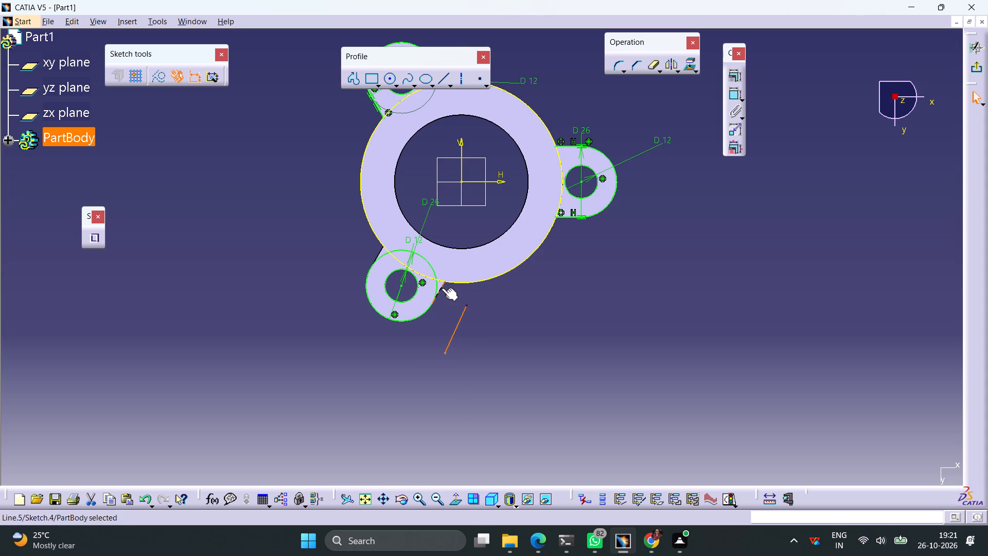
# Make the slanted line parallel to the existing straight edge on the adjacent side of the lower-left lug.
pyautogui.keyDown('ctrl'); pyautogui.click(442, 288); pyautogui.keyUp('ctrl')
pyautogui.click(731, 77)
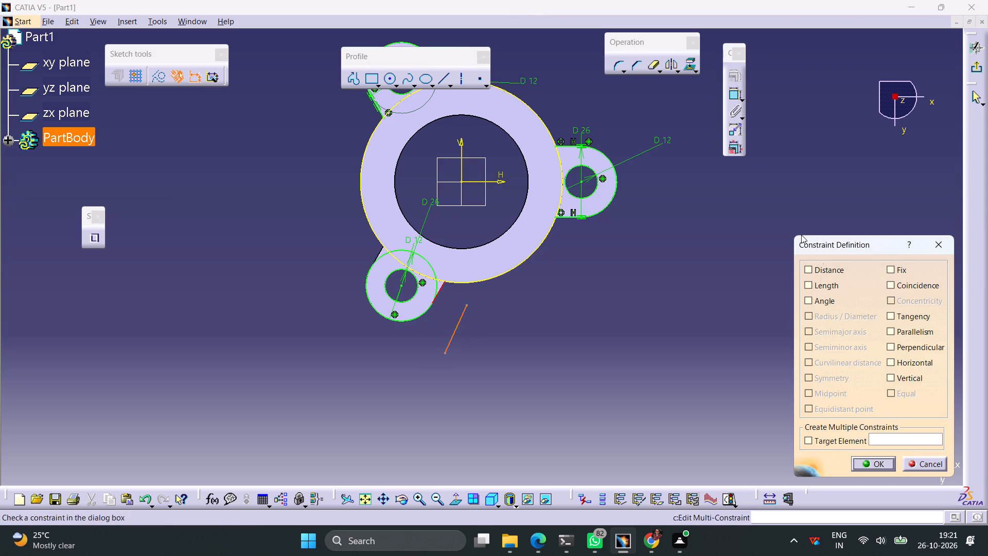
pyautogui.click(904, 330)
pyautogui.click(884, 464)
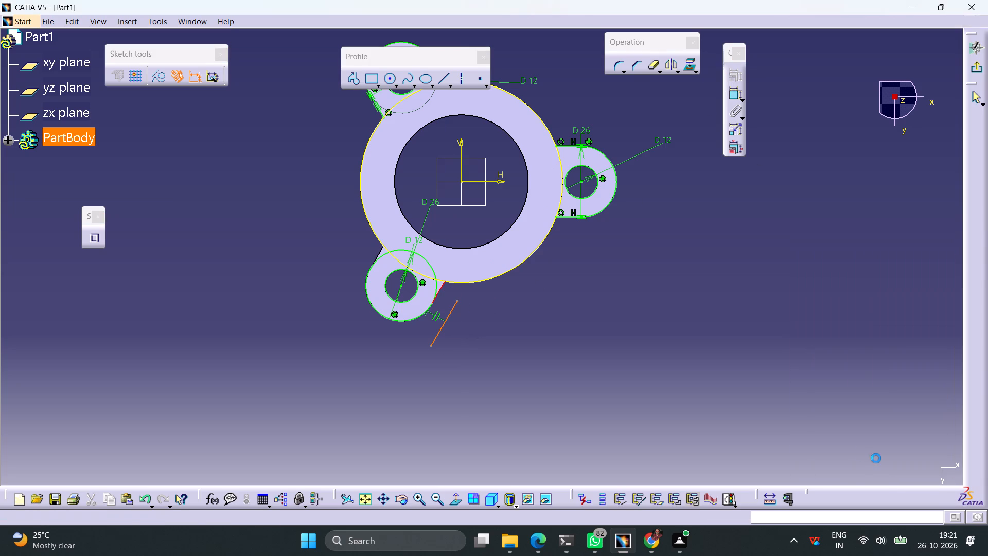
# Make the slanted line tangent to the lower-left lug's 26 mm circle.
pyautogui.click(441, 334)
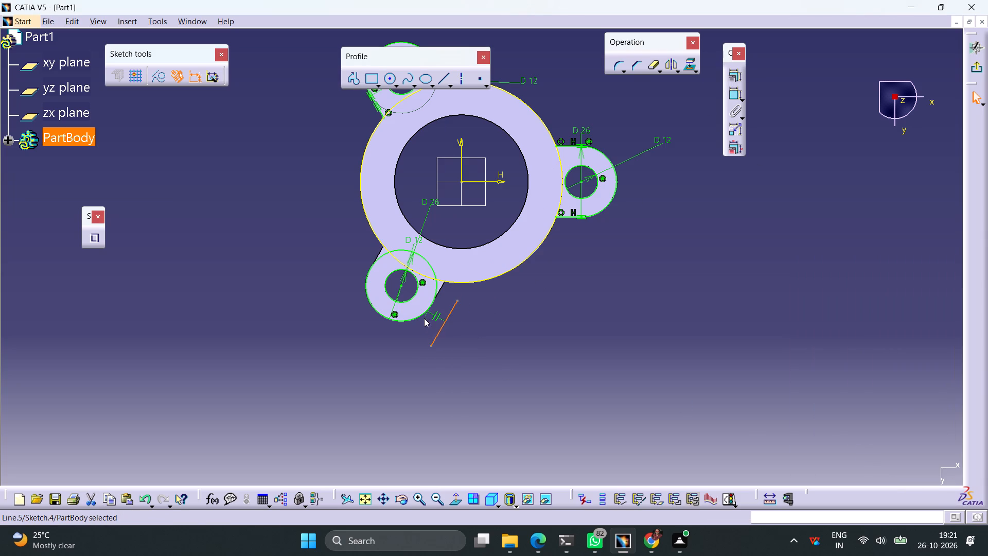
pyautogui.keyDown('ctrl'); pyautogui.click(418, 315); pyautogui.keyUp('ctrl')
pyautogui.click(739, 76)
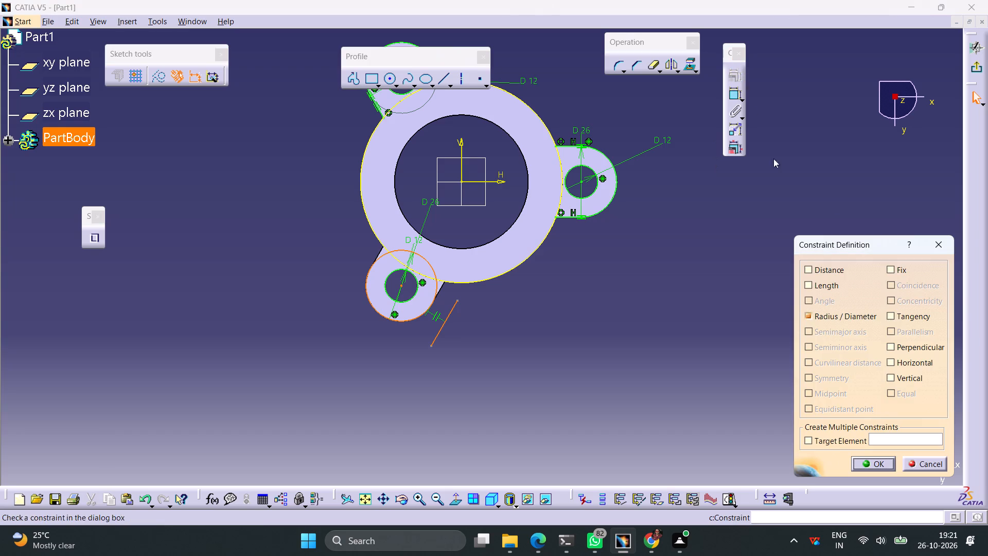
pyautogui.click(903, 315)
pyautogui.click(872, 463)
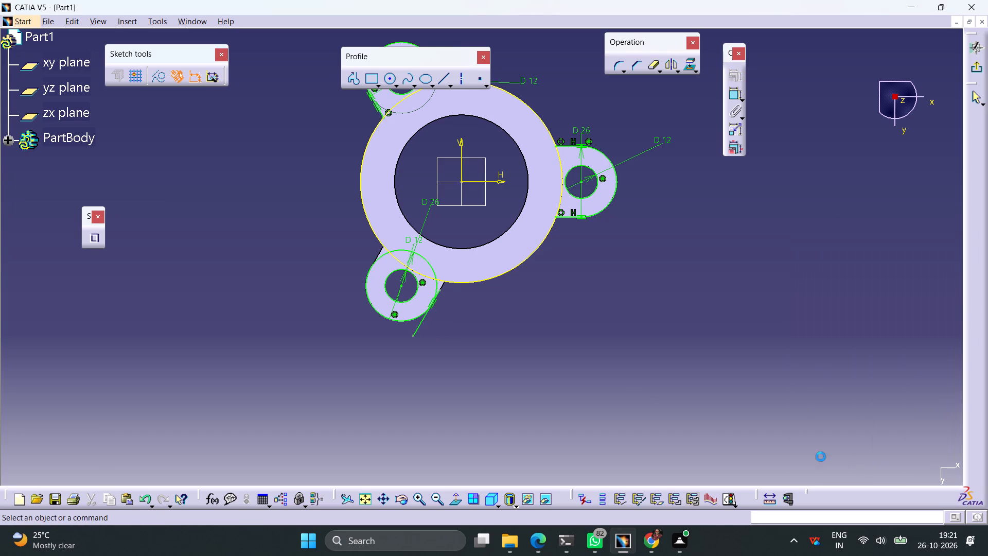
# Make the slanted tangent line's upper endpoint coincident with the projected outer circle of the main cylinder.
pyautogui.click(439, 288)
pyautogui.keyDown('ctrl'); pyautogui.click(456, 282); pyautogui.keyUp('ctrl')
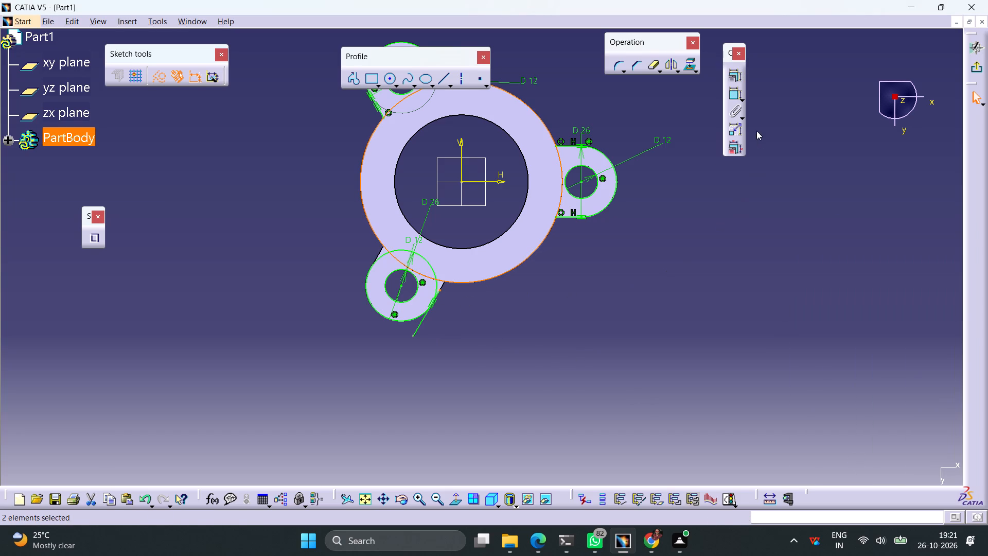
pyautogui.click(736, 78)
pyautogui.click(908, 287)
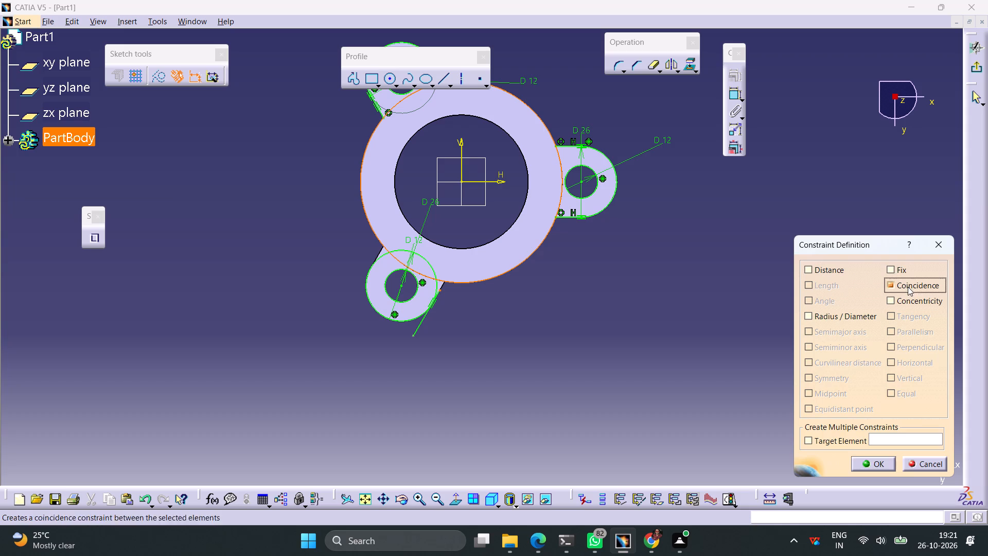
pyautogui.click(873, 462)
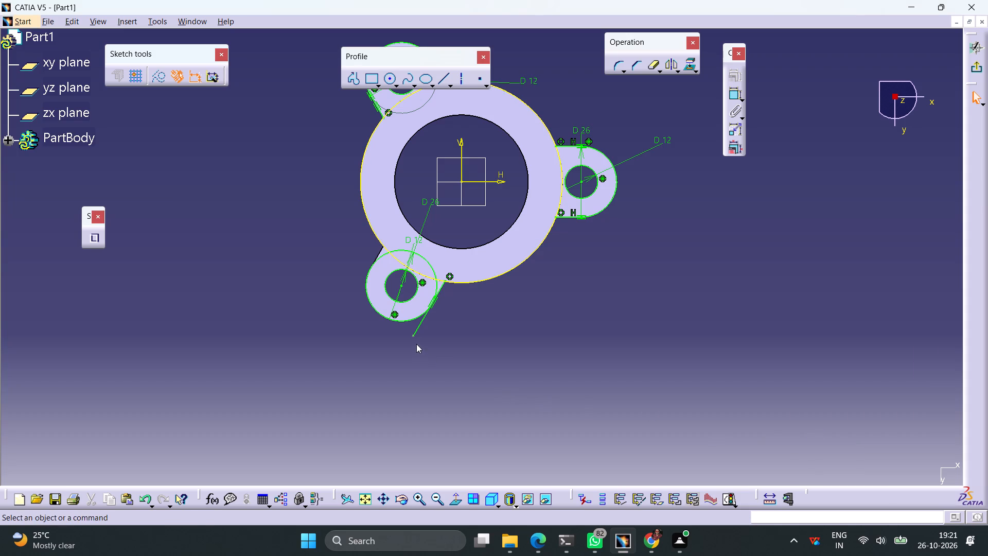
# Make the slanted tangent line's lower endpoint coincident with the lower-left lug's 26 mm circle.
pyautogui.click(414, 336)
pyautogui.keyDown('ctrl'); pyautogui.click(404, 321); pyautogui.keyUp('ctrl')
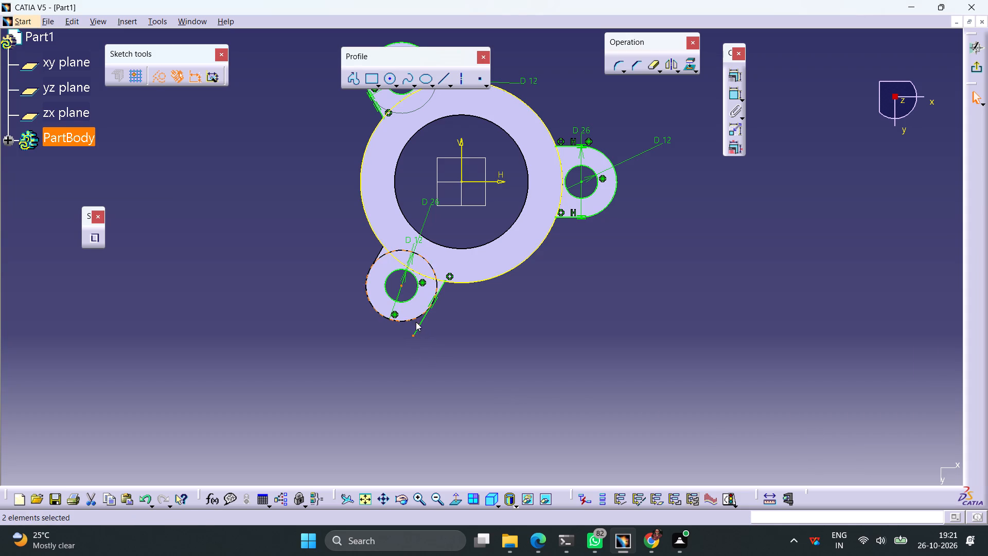
pyautogui.click(736, 74)
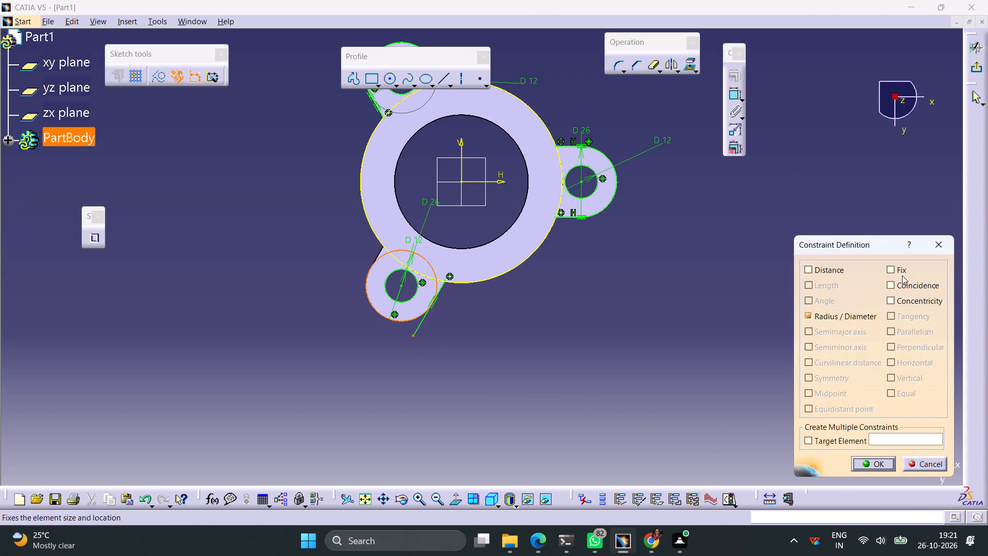
pyautogui.click(904, 283)
pyautogui.click(878, 462)
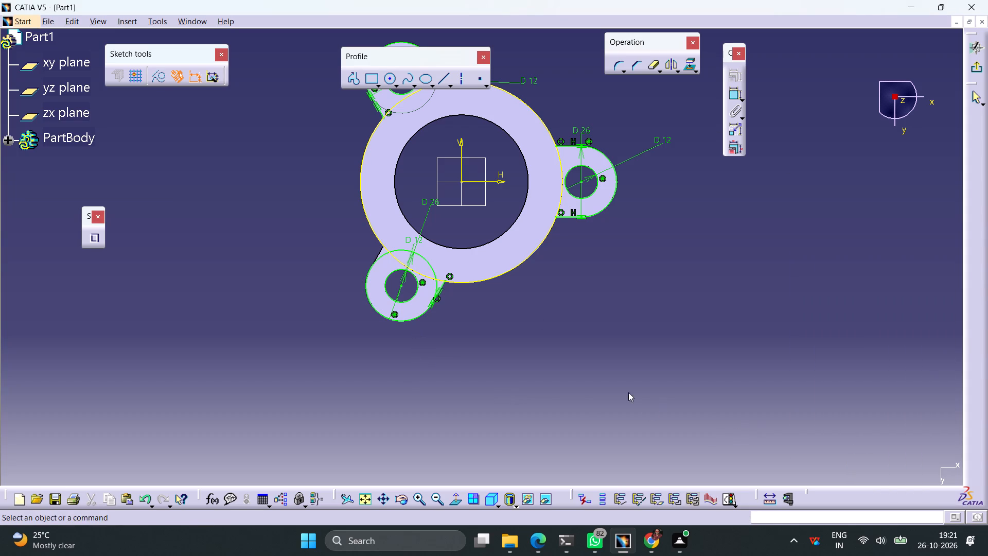
# Sketch a second slanted line beyond the outer side of the lower-left lug, at about 51 degrees, ending near H -53 mm.
pyautogui.moveTo(442, 355); pyautogui.dragTo(605, 325, button='middle')
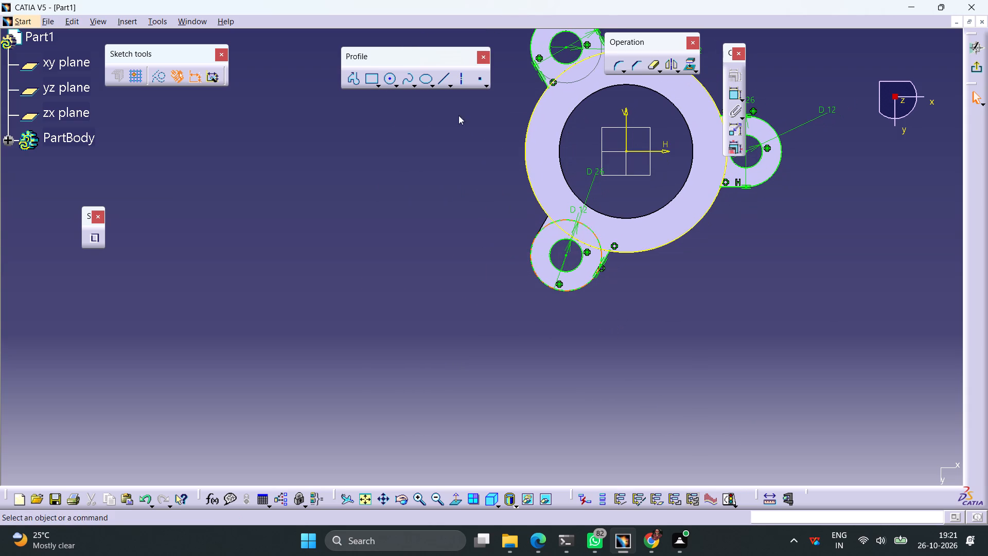
pyautogui.click(439, 83)
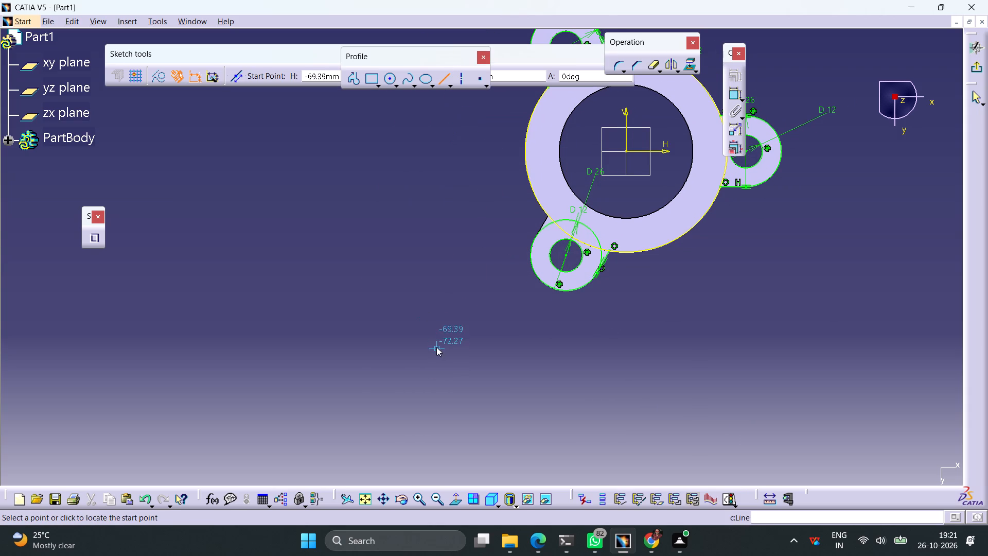
pyautogui.click(429, 337)
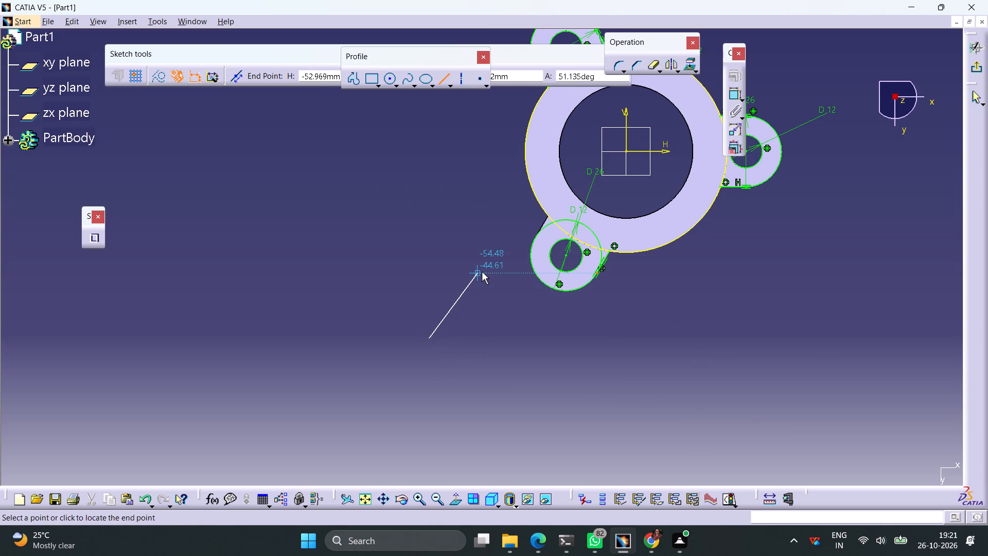
pyautogui.click(482, 272)
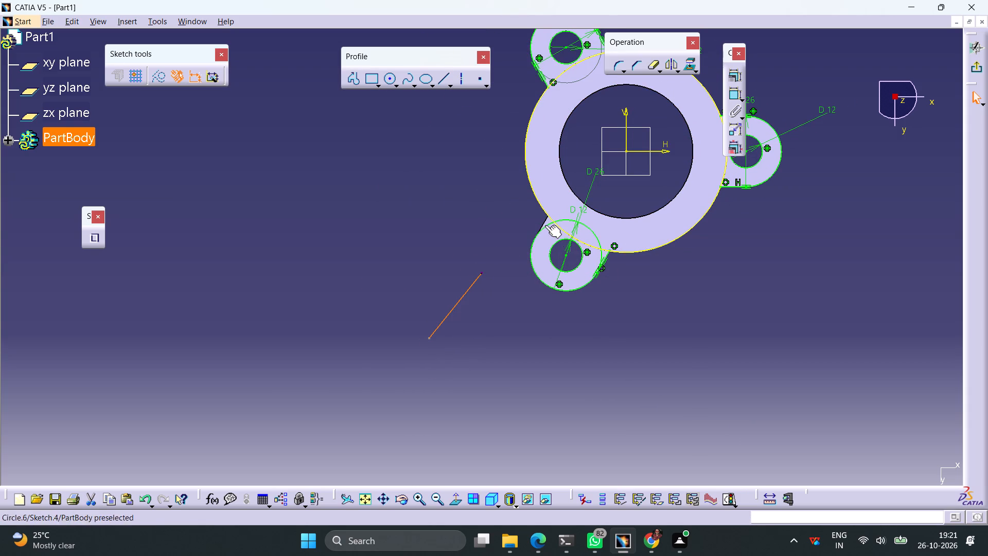
# Make the new slanted line parallel to the existing straight edge on the outer side of the lower-left lug.
pyautogui.keyDown('ctrl'); pyautogui.click(543, 224); pyautogui.keyUp('ctrl')
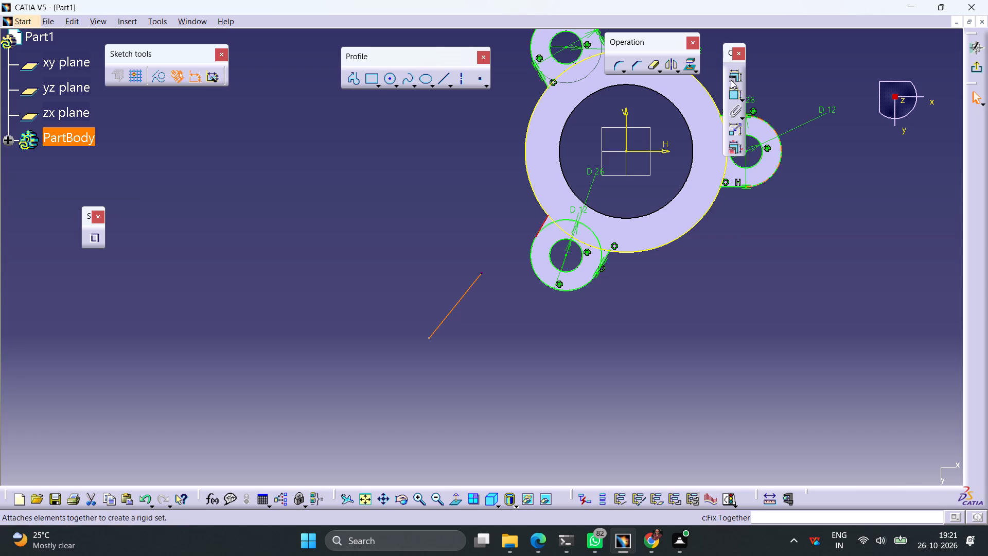
pyautogui.click(731, 80)
pyautogui.click(905, 330)
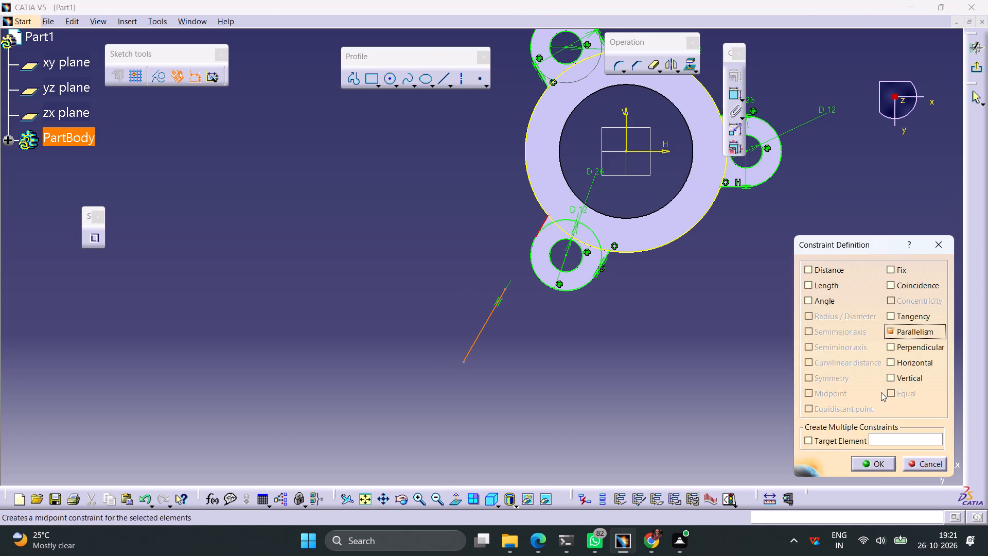
pyautogui.click(874, 466)
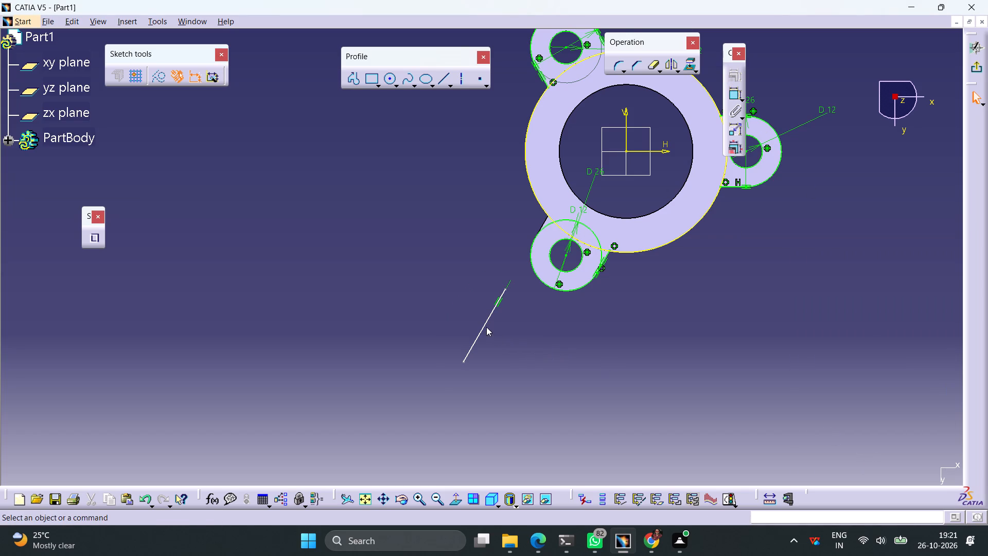
# Move the slanted line closer to the lower-left lug and make it tangent to the lug's 26 mm circle.
pyautogui.moveTo(484, 323); pyautogui.dragTo(501, 232)
pyautogui.keyDown('ctrl'); pyautogui.click(534, 268); pyautogui.keyUp('ctrl')
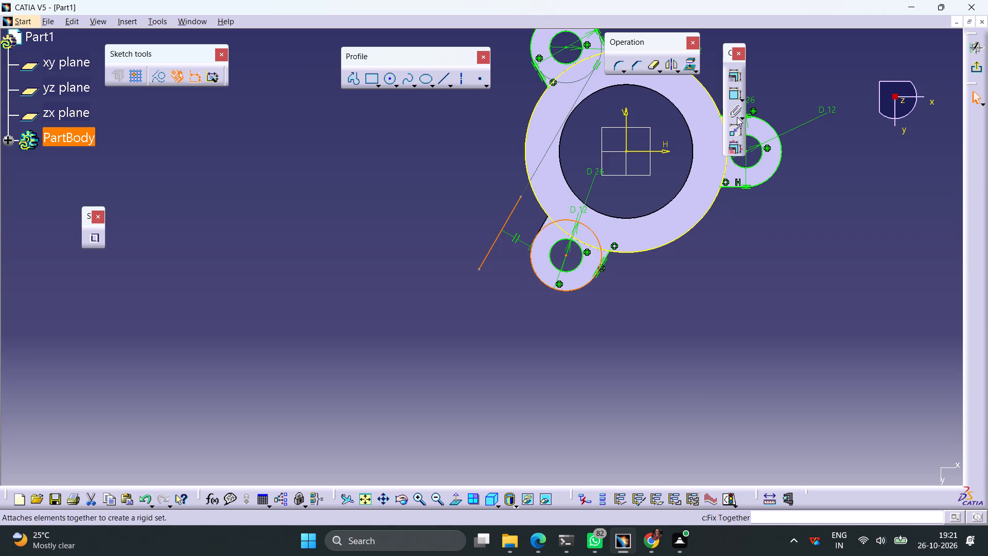
pyautogui.click(735, 79)
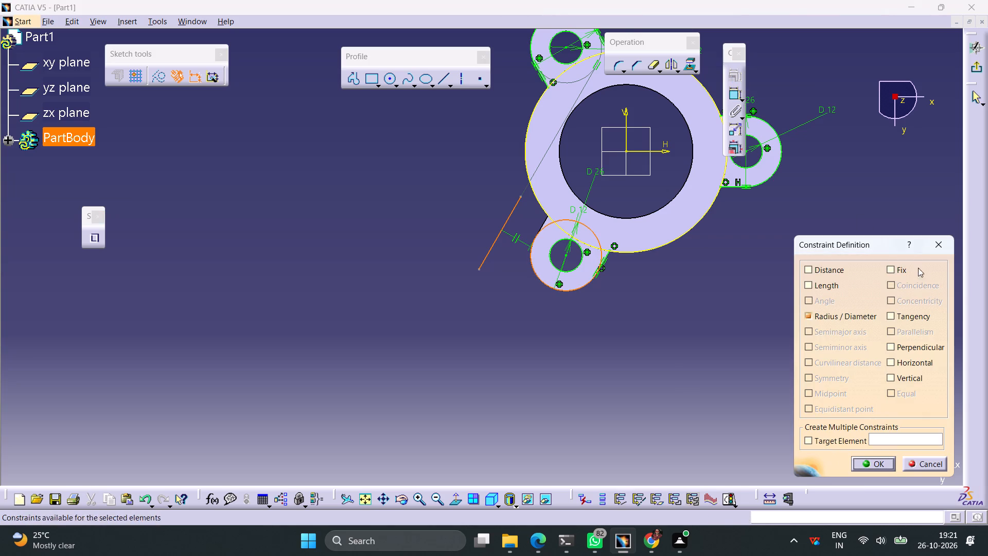
pyautogui.click(909, 315)
pyautogui.click(884, 466)
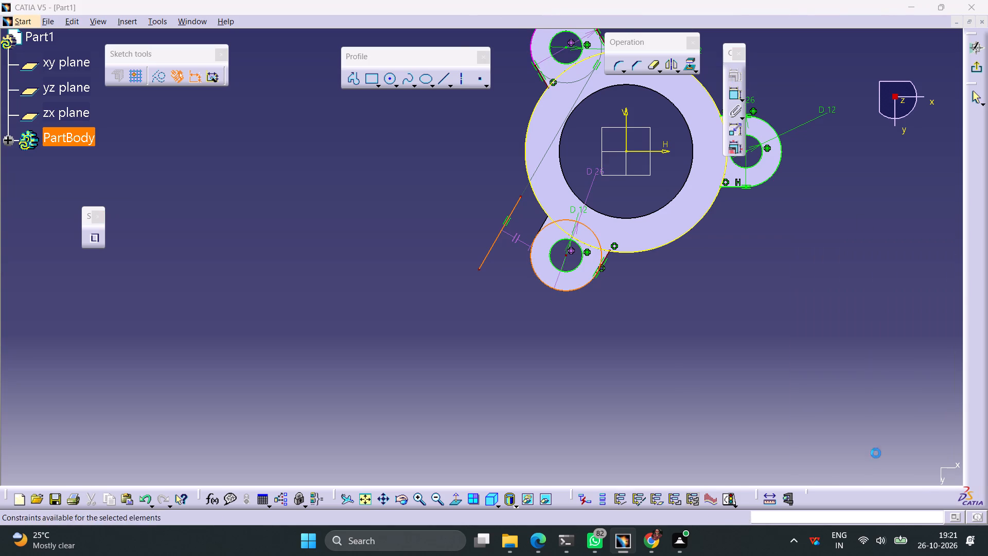
# Delete the slanted line's extra parallelism constraint, whose mark sits near the upper-left lug.
pyautogui.click(598, 63)
pyautogui.press('Delete')
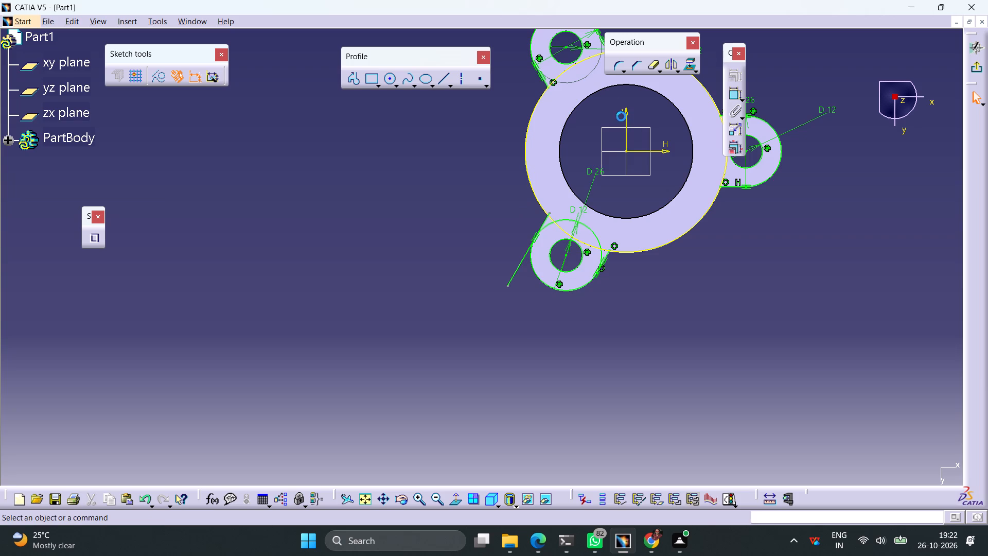
# Make the outer tangent line's lower endpoint coincident with the lower-left lug's 26 mm circle.
pyautogui.click(509, 285)
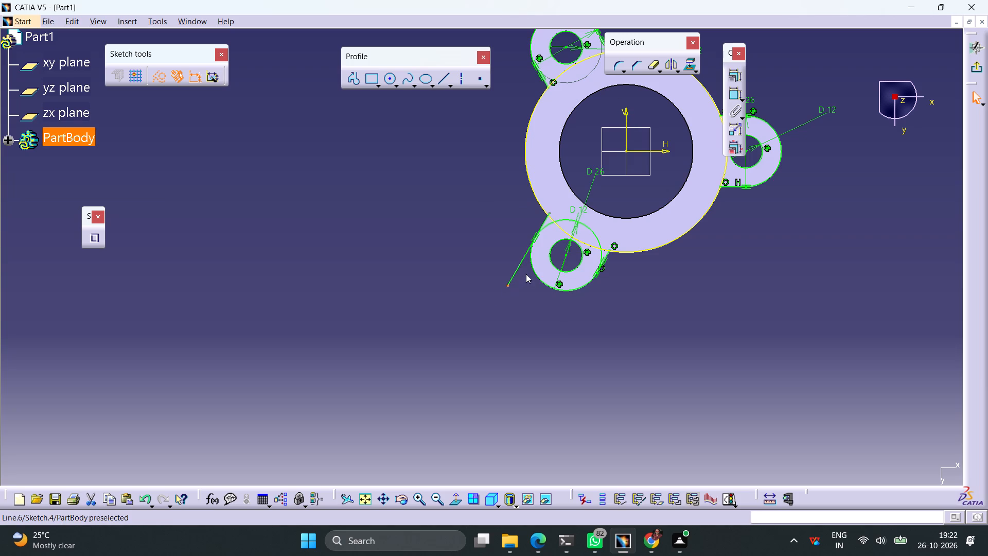
pyautogui.keyDown('ctrl'); pyautogui.click(531, 266); pyautogui.keyUp('ctrl')
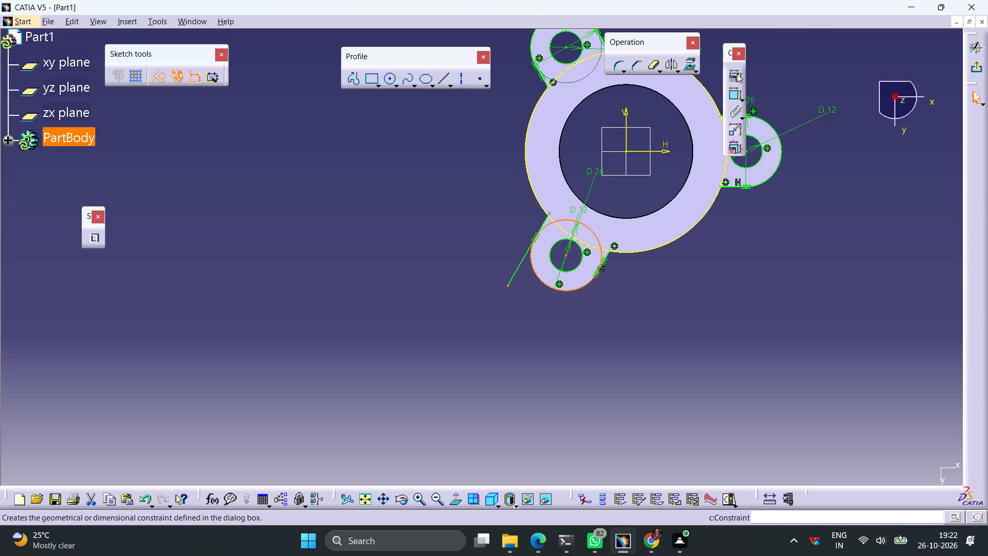
pyautogui.click(737, 74)
pyautogui.click(901, 287)
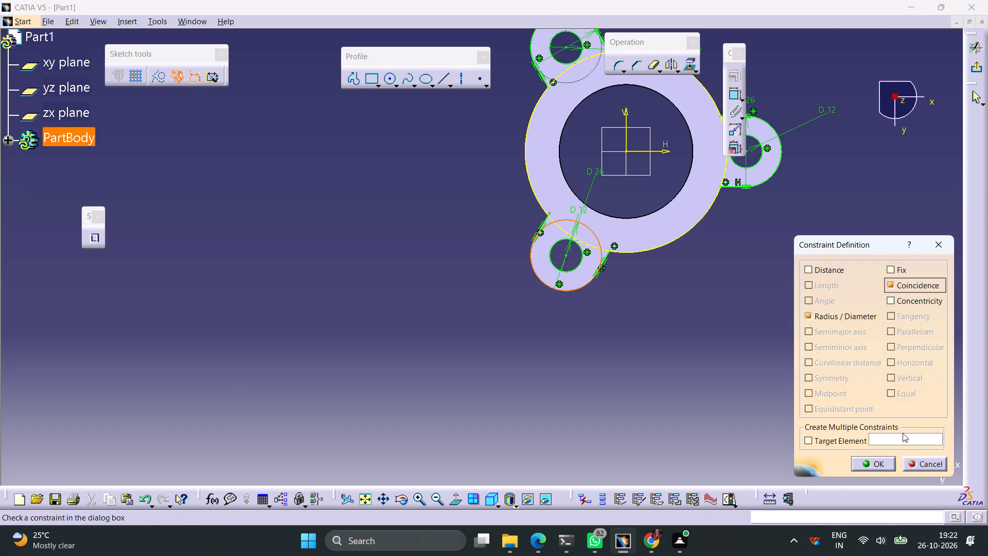
pyautogui.click(879, 464)
# Make the outer tangent line's upper endpoint coincident with the projected outer circle of the main cylinder.
pyautogui.keyDown('ctrl'); pyautogui.moveTo(525, 222); pyautogui.dragTo(539, 179, button='middle'); pyautogui.keyUp('ctrl')
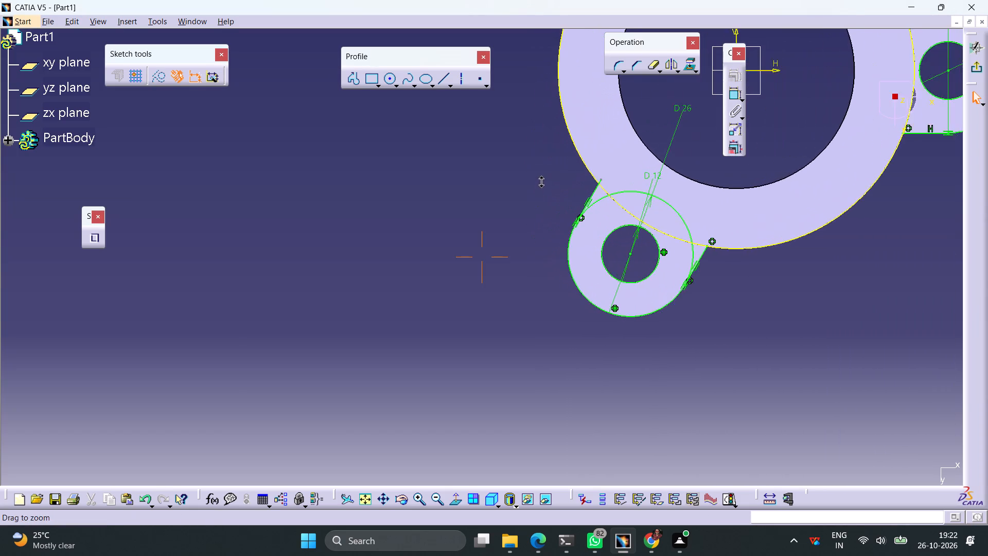
pyautogui.keyDown('ctrl'); pyautogui.moveTo(539, 179); pyautogui.dragTo(543, 170, button='middle'); pyautogui.keyUp('ctrl')
pyautogui.moveTo(549, 169); pyautogui.dragTo(435, 265, button='middle')
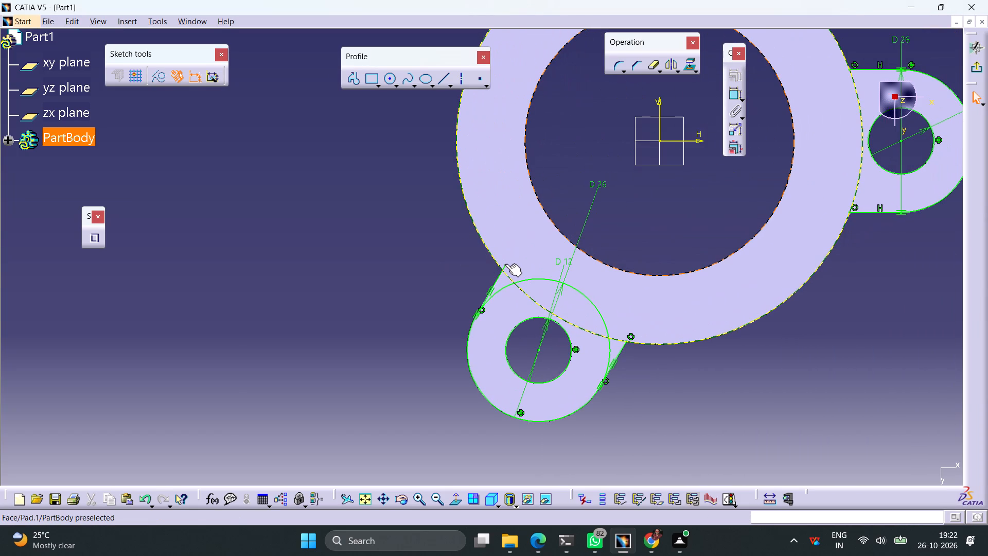
pyautogui.click(505, 264)
pyautogui.click(456, 279)
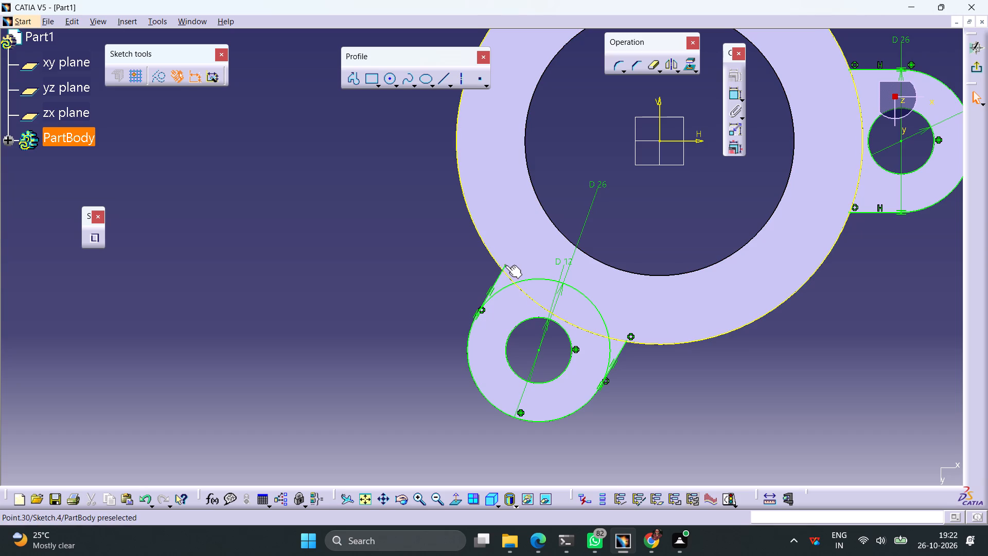
pyautogui.click(505, 265)
pyautogui.keyDown('ctrl'); pyautogui.click(496, 262); pyautogui.keyUp('ctrl')
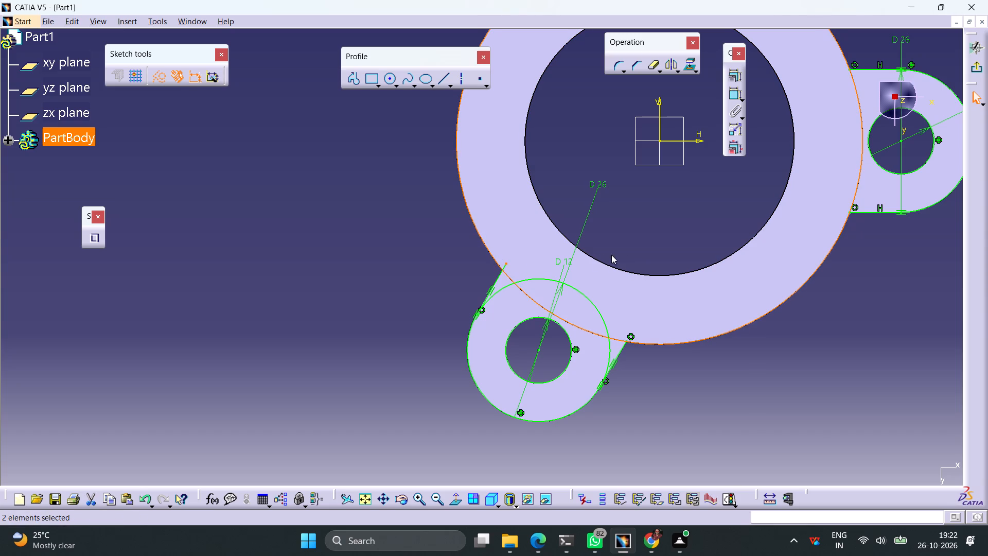
pyautogui.click(735, 78)
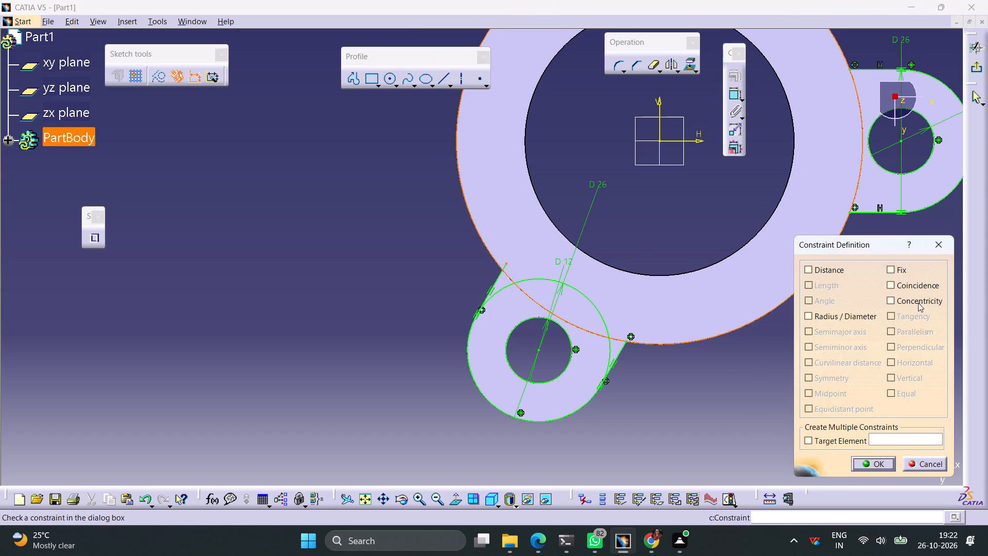
pyautogui.click(907, 282)
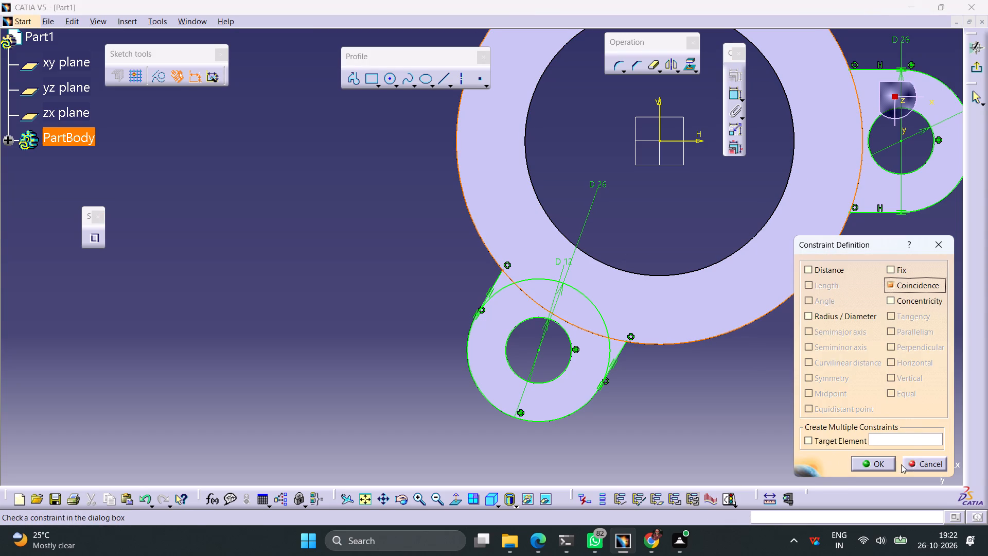
pyautogui.click(885, 463)
# Quick-trim the inner arc of the lower-left lug's 26 mm circle between its two tangent lines, including both leftover end pieces.
pyautogui.click(652, 67)
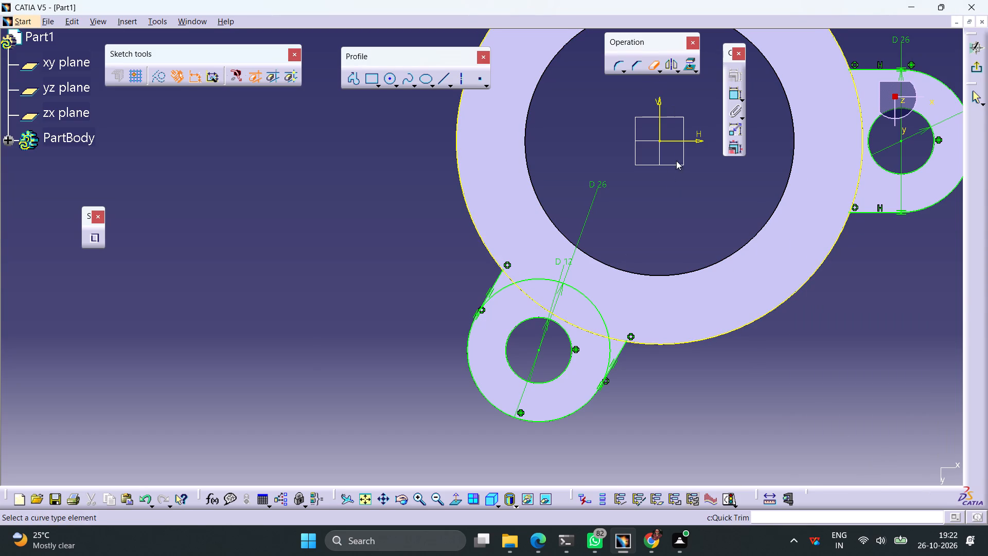
pyautogui.click(598, 315)
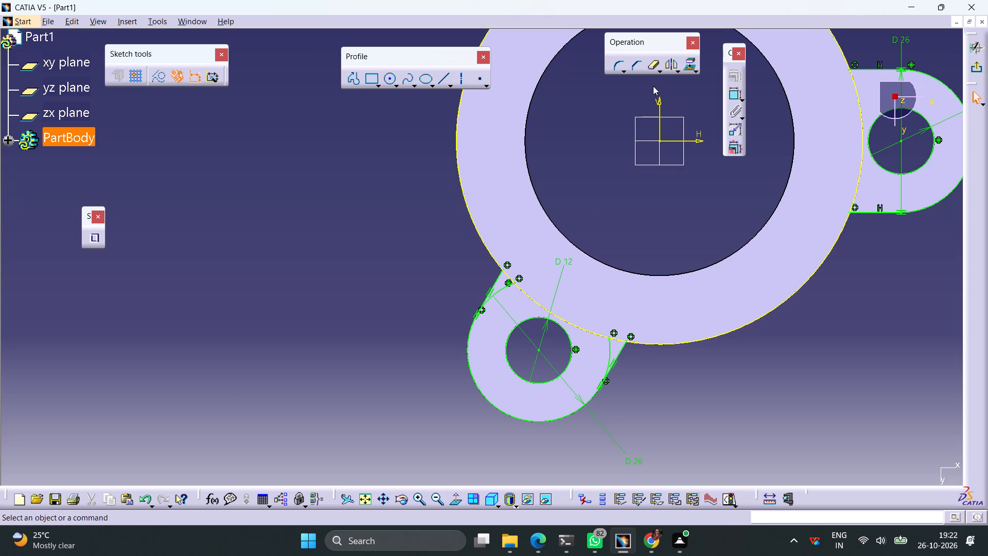
pyautogui.click(653, 67)
pyautogui.keyDown('ctrl'); pyautogui.moveTo(501, 284); pyautogui.dragTo(501, 271, button='middle'); pyautogui.keyUp('ctrl')
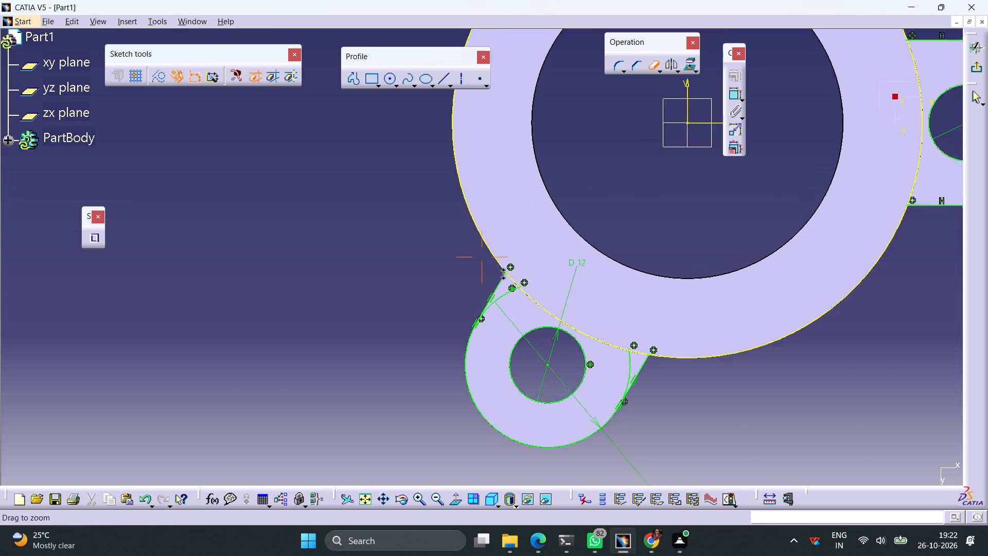
pyautogui.keyDown('ctrl'); pyautogui.moveTo(501, 271); pyautogui.dragTo(504, 221, button='middle'); pyautogui.keyUp('ctrl')
pyautogui.click(515, 339)
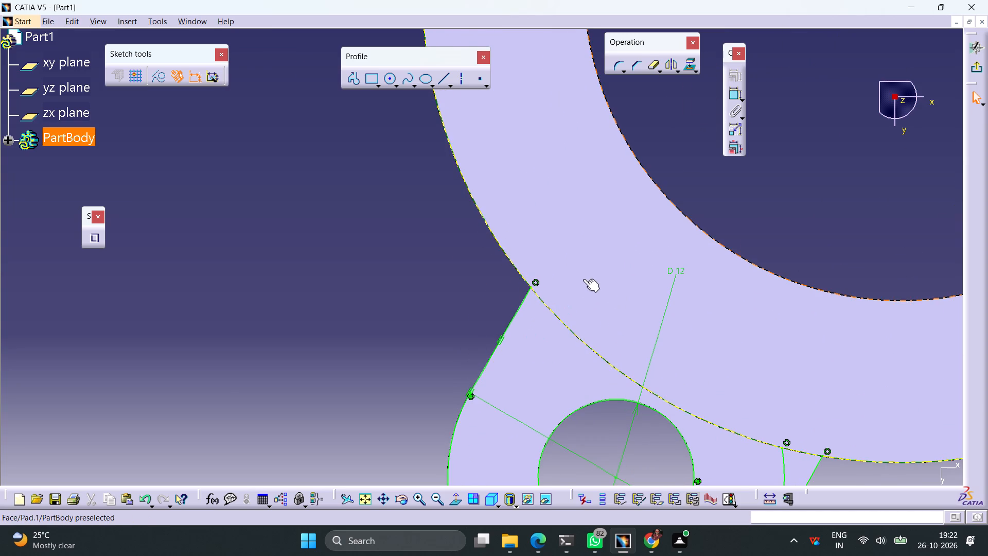
pyautogui.keyDown('ctrl'); pyautogui.moveTo(585, 275); pyautogui.dragTo(580, 324, button='middle'); pyautogui.keyUp('ctrl')
pyautogui.click(653, 66)
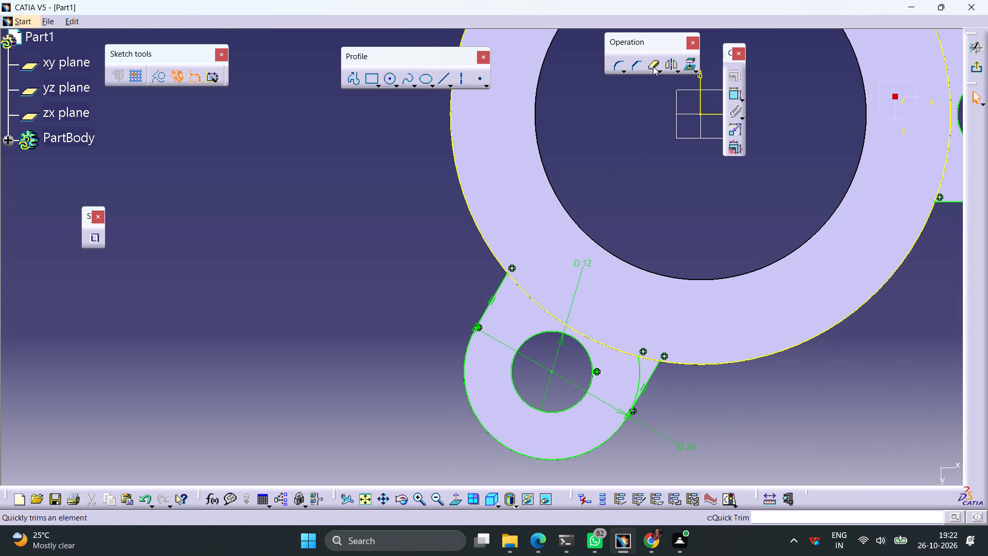
pyautogui.click(639, 374)
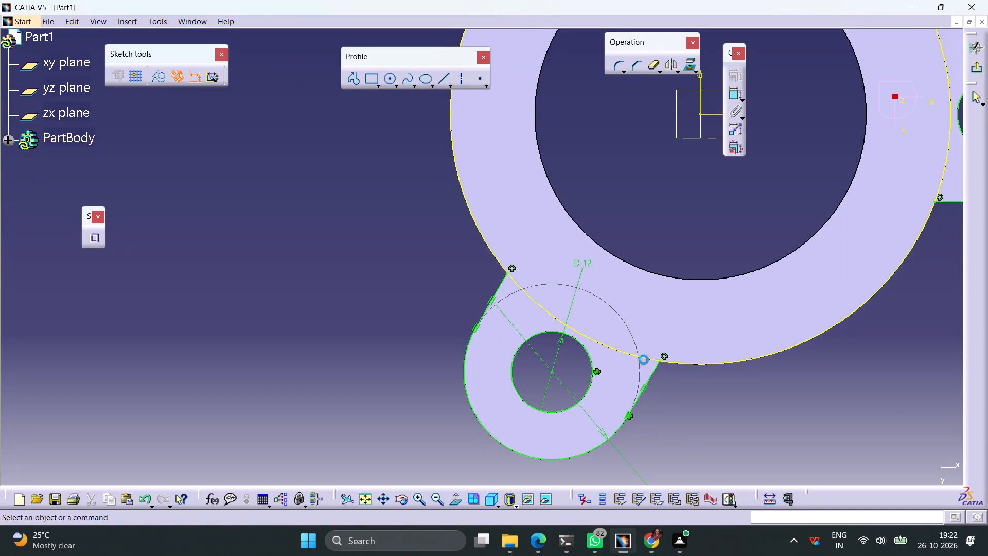
# Quick-trim the three arcs of the projected outer circle lying between the lugs, keeping only the arcs inside each lug.
pyautogui.keyDown('ctrl'); pyautogui.moveTo(662, 277); pyautogui.dragTo(654, 330, button='middle'); pyautogui.keyUp('ctrl')
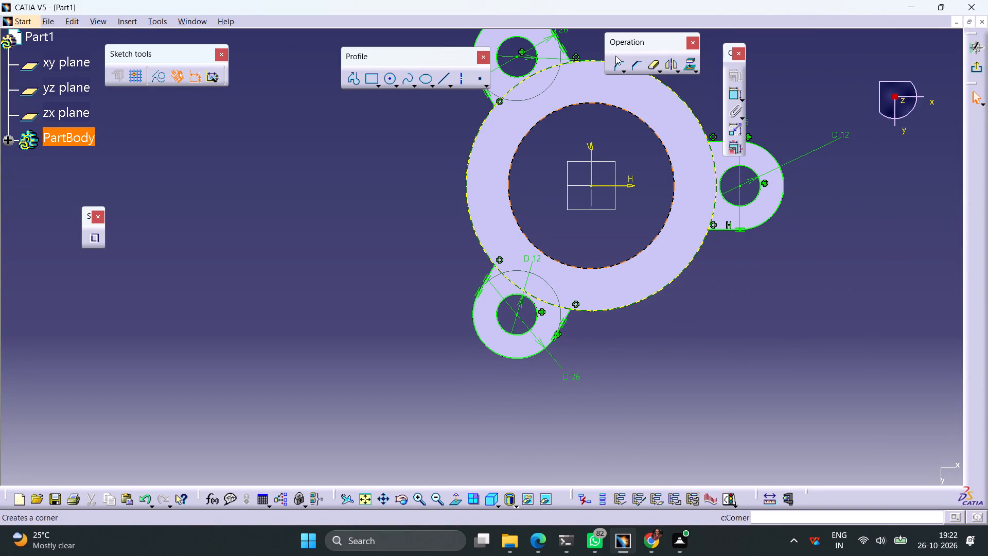
pyautogui.click(653, 65)
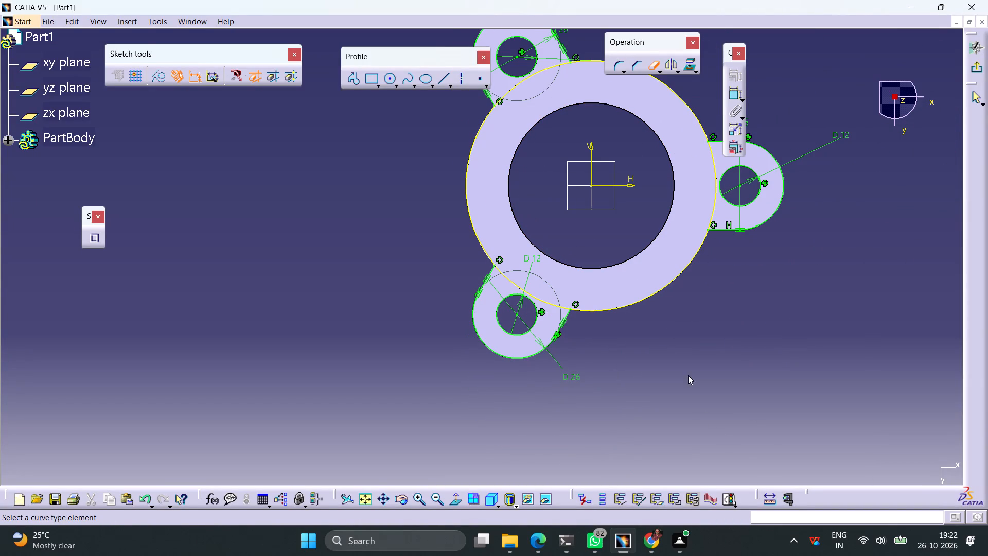
pyautogui.click(645, 300)
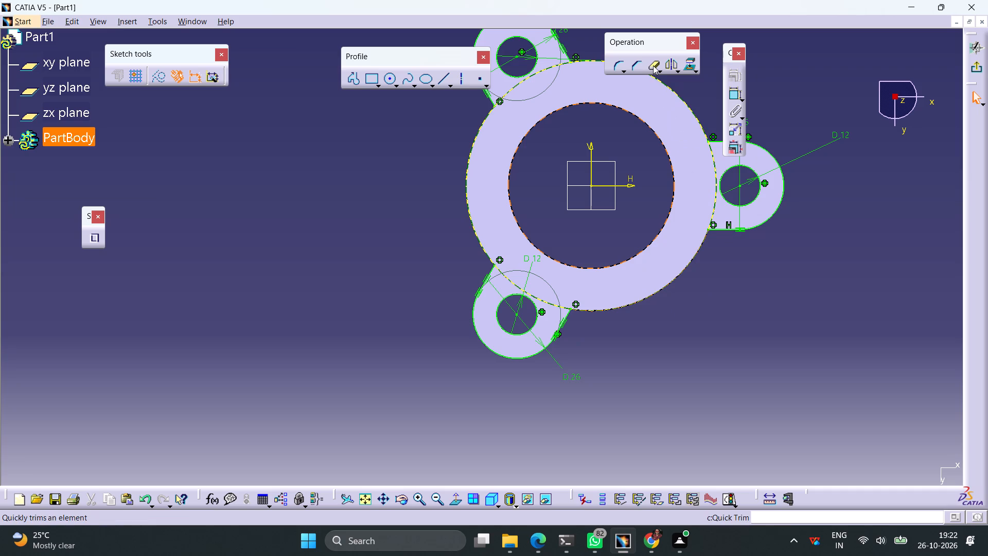
pyautogui.click(653, 65)
pyautogui.click(673, 92)
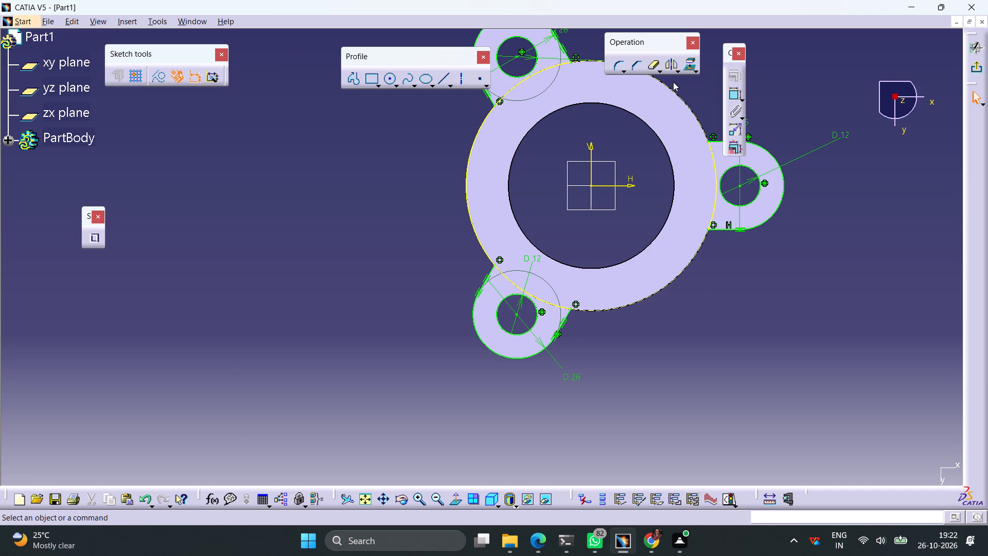
pyautogui.click(651, 67)
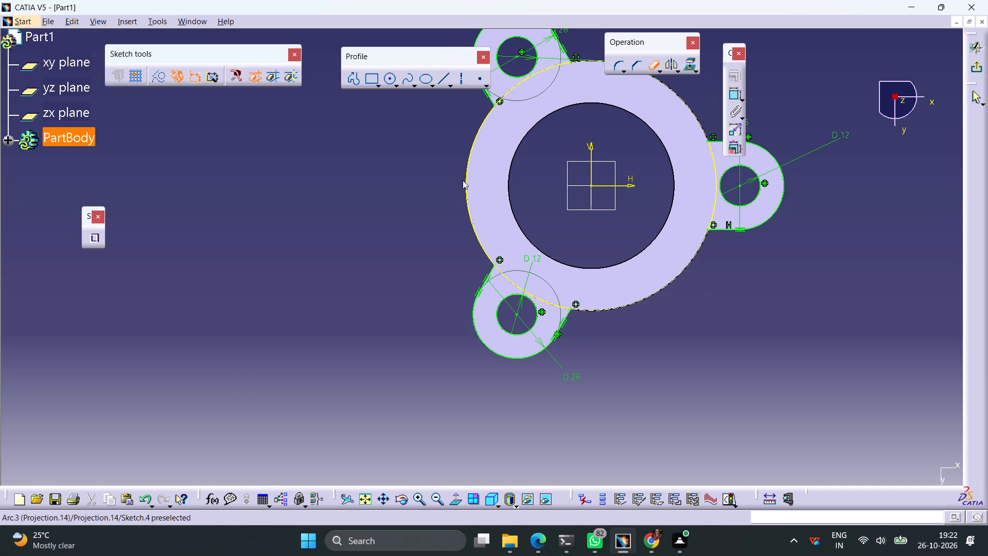
pyautogui.click(465, 178)
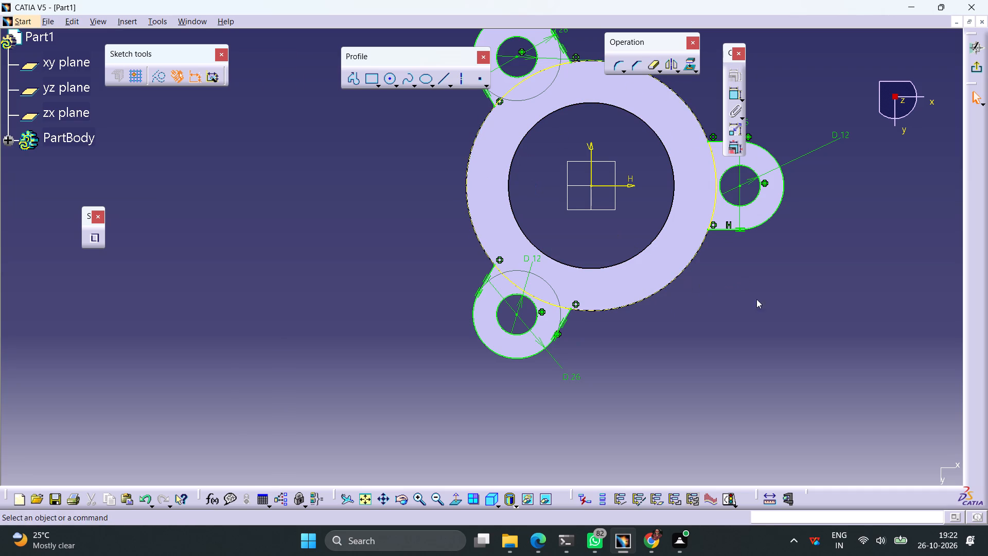
# Check the solving status of the bottom lugs sketch.
pyautogui.click(730, 500)
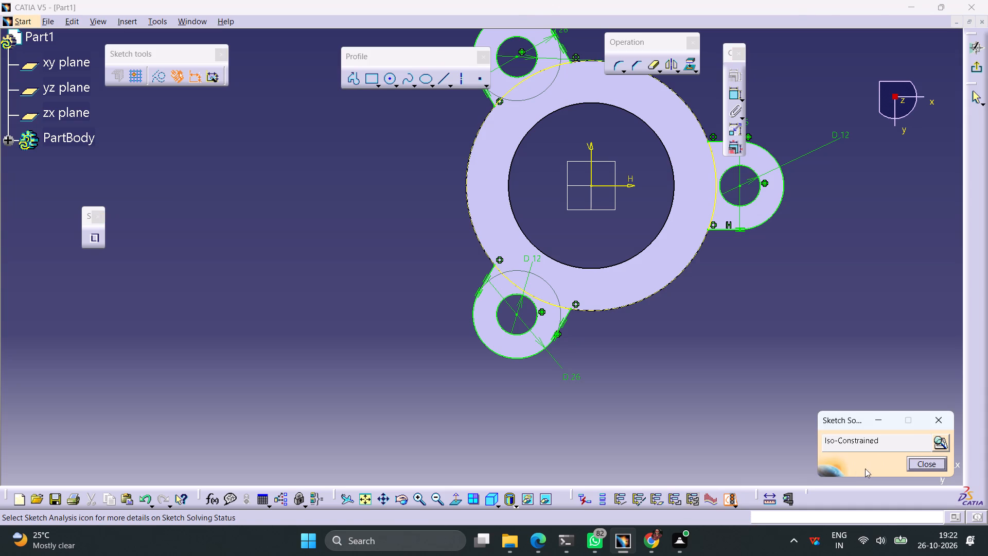
pyautogui.click(911, 462)
# Exit the sketch and pad the three bottom lug profiles by 8 mm in the reversed direction, back along the cylinder.
pyautogui.click(977, 71)
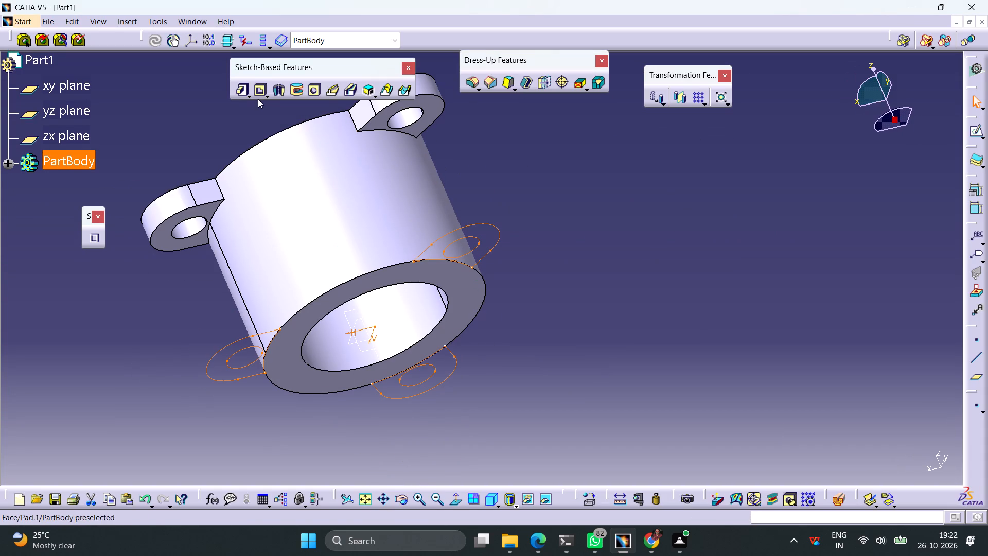
pyautogui.click(243, 89)
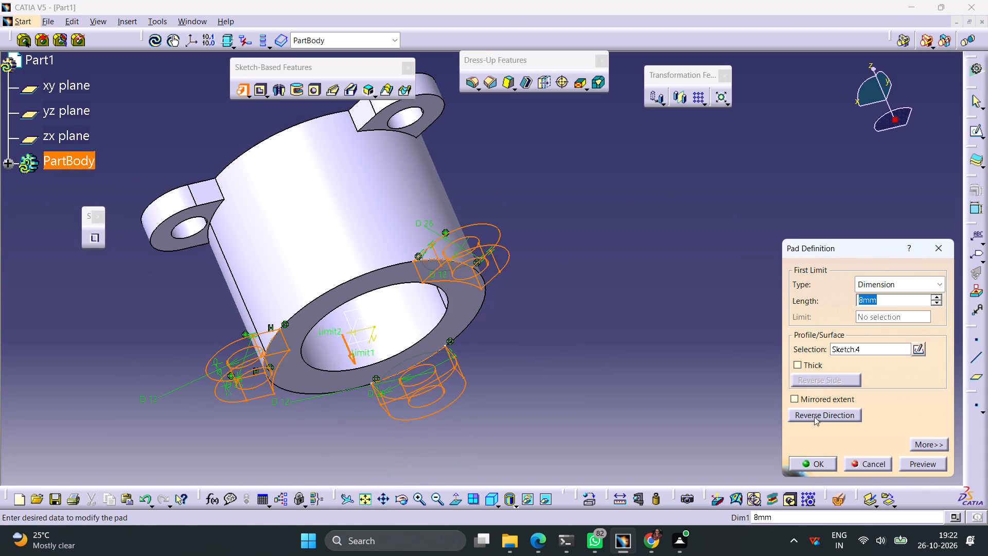
pyautogui.click(814, 415)
pyautogui.click(818, 463)
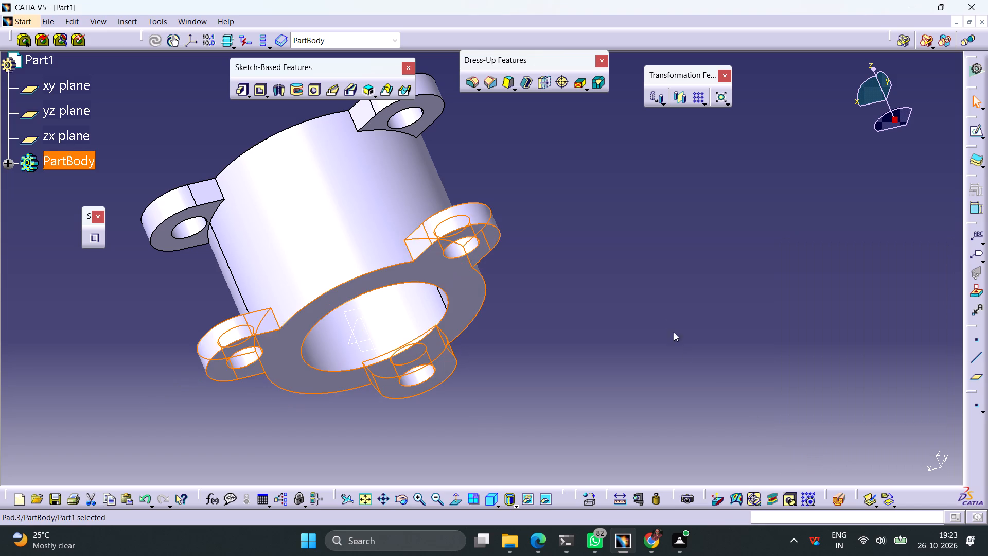
pyautogui.click(637, 288)
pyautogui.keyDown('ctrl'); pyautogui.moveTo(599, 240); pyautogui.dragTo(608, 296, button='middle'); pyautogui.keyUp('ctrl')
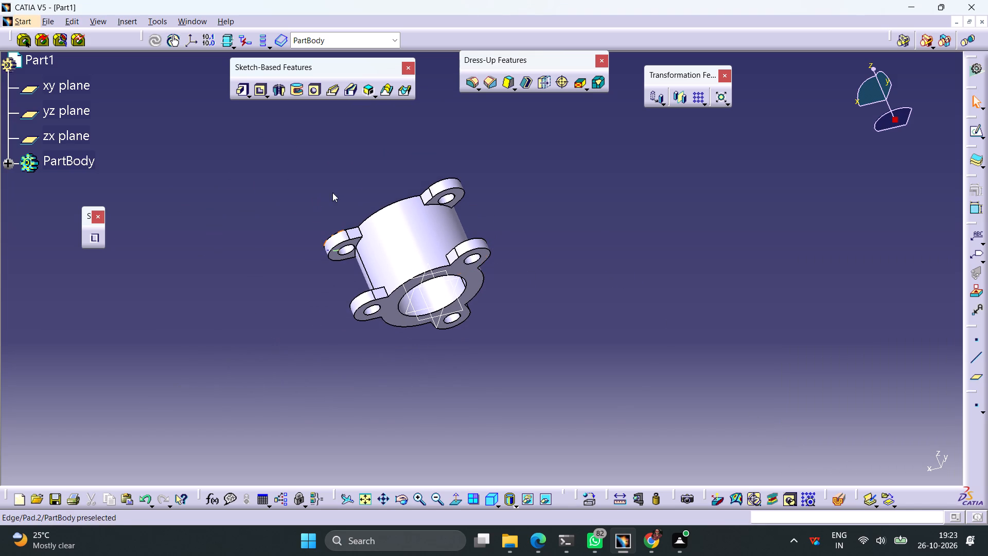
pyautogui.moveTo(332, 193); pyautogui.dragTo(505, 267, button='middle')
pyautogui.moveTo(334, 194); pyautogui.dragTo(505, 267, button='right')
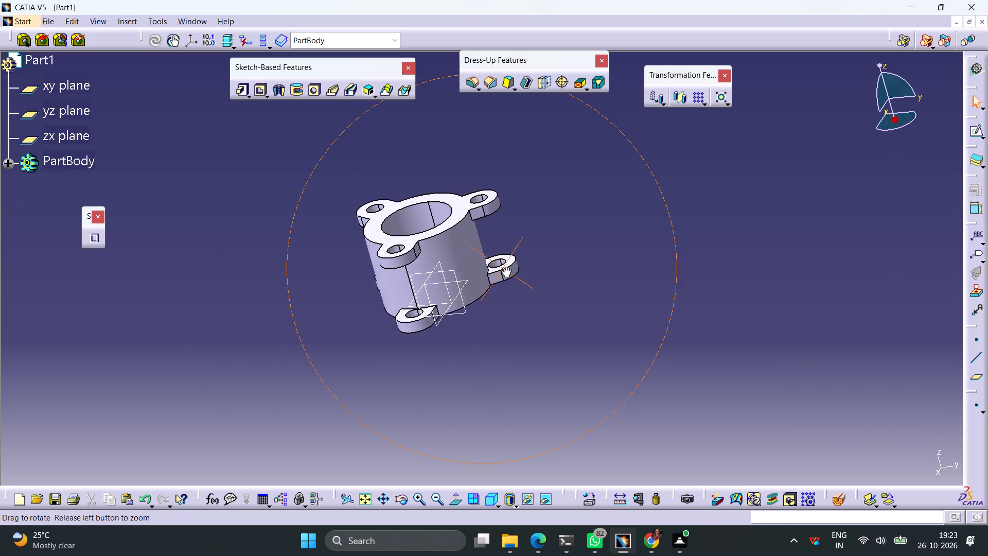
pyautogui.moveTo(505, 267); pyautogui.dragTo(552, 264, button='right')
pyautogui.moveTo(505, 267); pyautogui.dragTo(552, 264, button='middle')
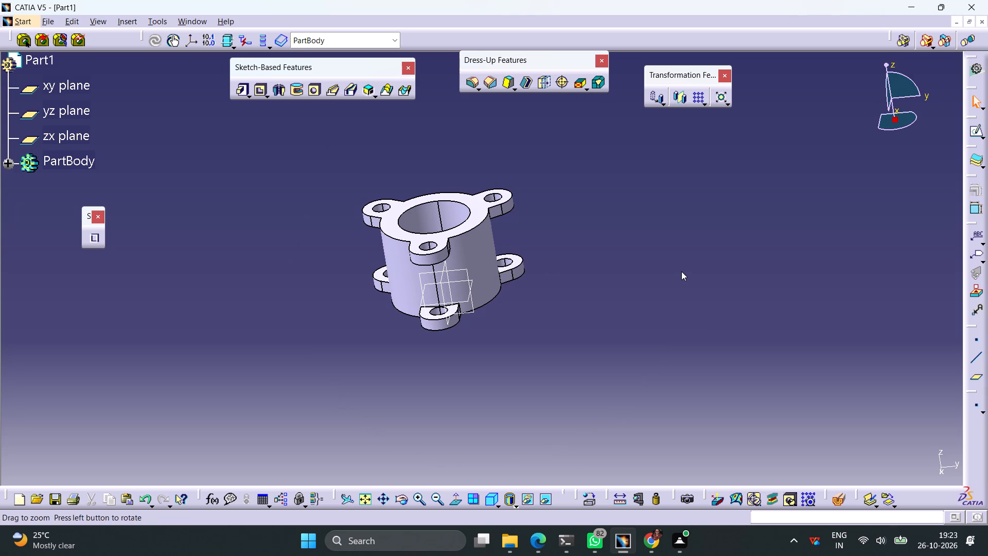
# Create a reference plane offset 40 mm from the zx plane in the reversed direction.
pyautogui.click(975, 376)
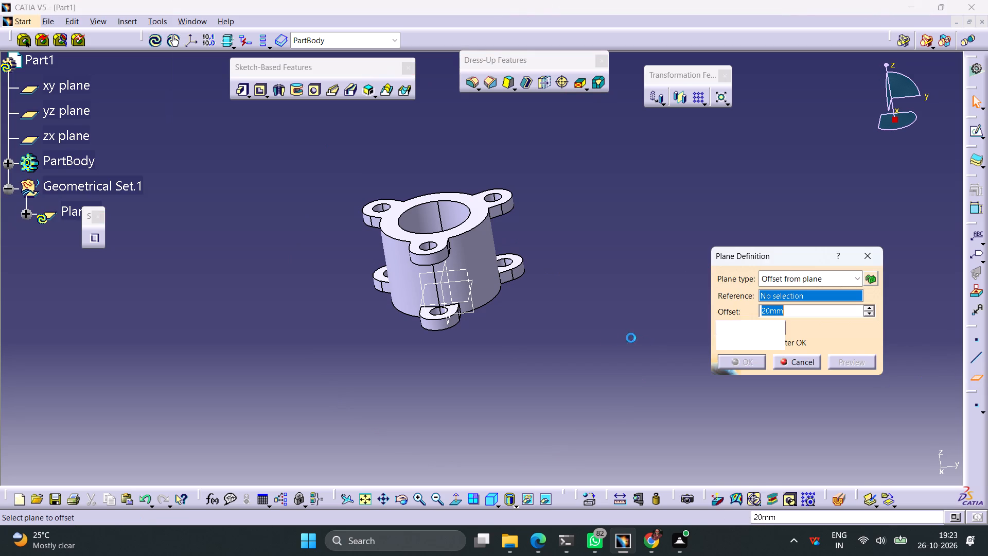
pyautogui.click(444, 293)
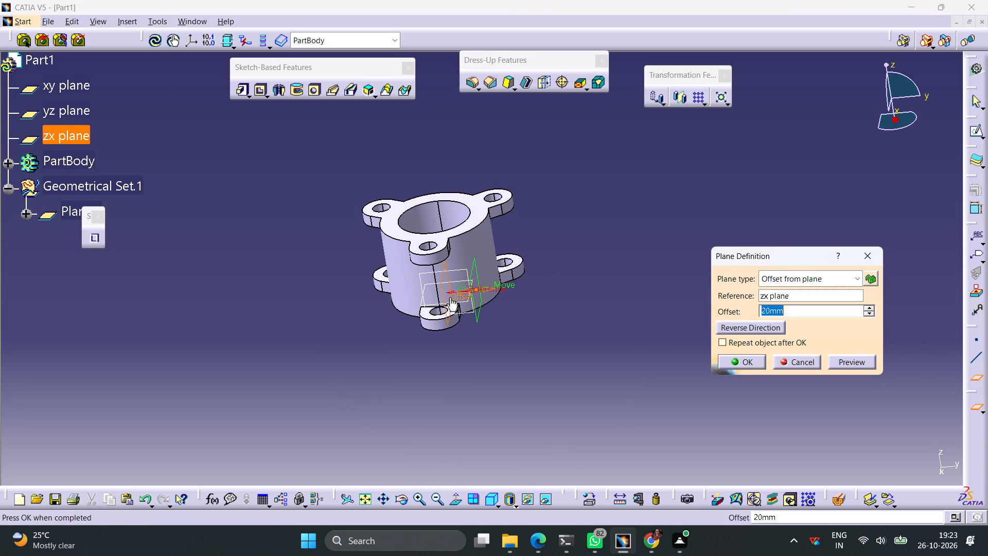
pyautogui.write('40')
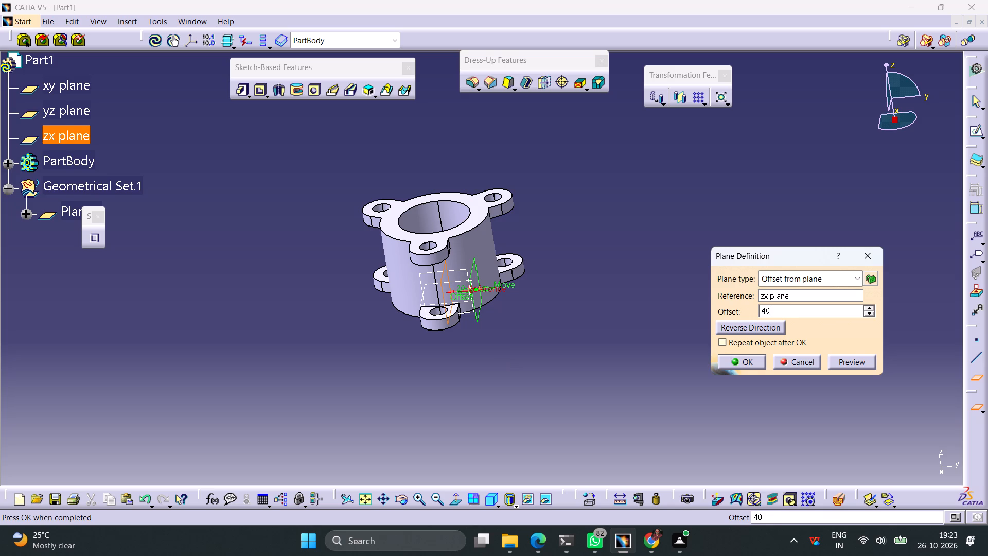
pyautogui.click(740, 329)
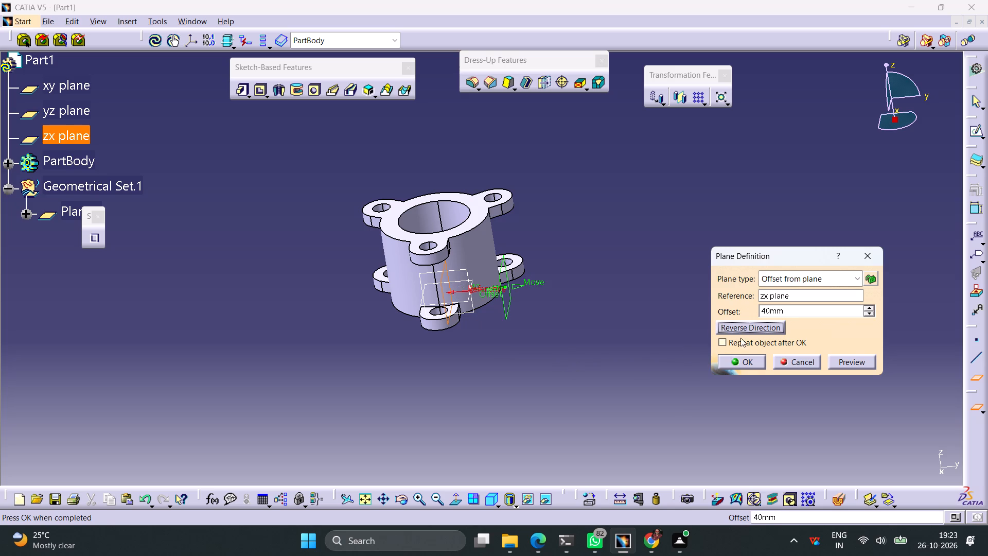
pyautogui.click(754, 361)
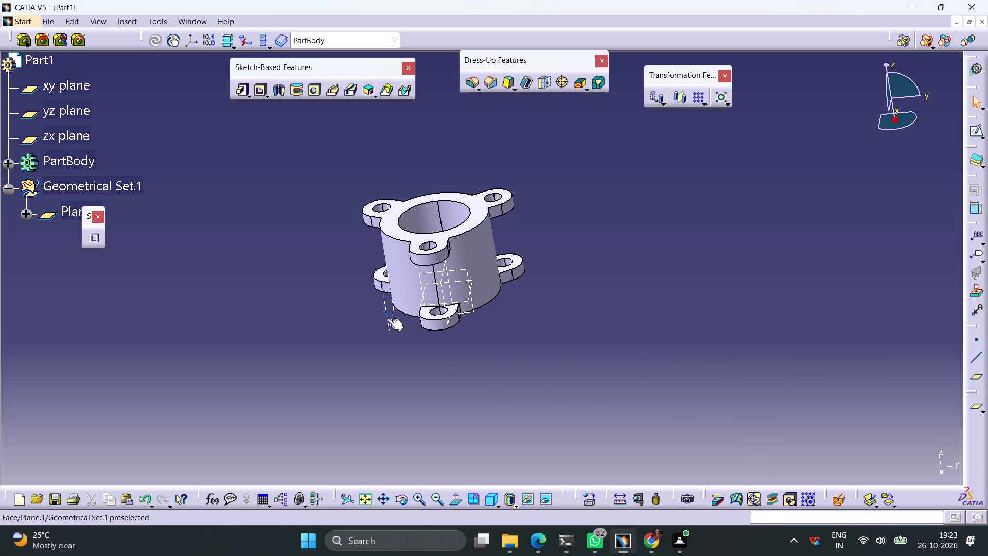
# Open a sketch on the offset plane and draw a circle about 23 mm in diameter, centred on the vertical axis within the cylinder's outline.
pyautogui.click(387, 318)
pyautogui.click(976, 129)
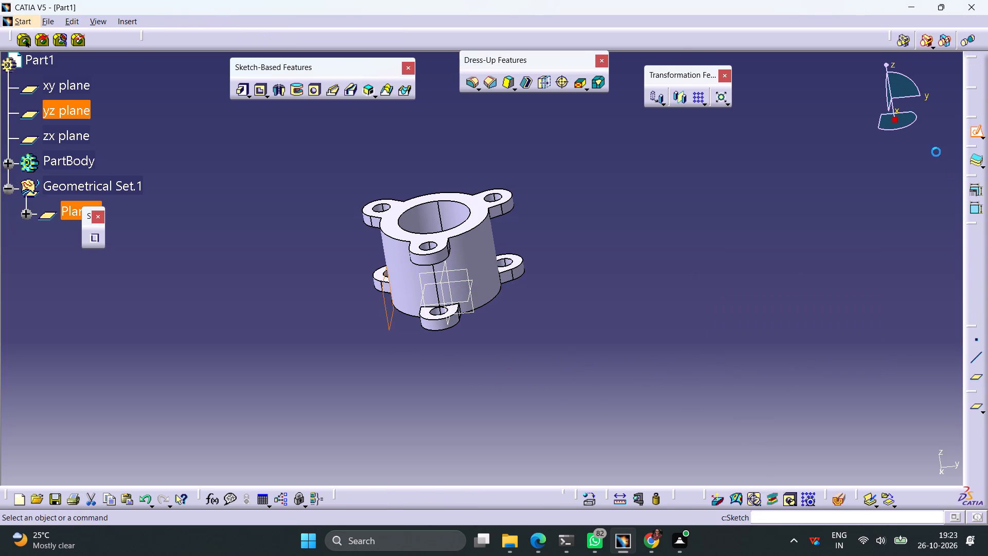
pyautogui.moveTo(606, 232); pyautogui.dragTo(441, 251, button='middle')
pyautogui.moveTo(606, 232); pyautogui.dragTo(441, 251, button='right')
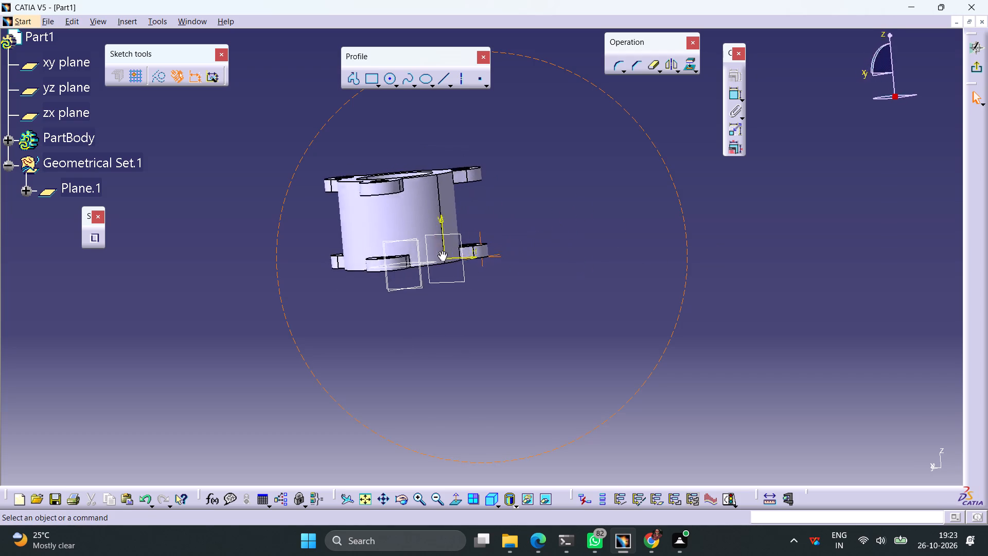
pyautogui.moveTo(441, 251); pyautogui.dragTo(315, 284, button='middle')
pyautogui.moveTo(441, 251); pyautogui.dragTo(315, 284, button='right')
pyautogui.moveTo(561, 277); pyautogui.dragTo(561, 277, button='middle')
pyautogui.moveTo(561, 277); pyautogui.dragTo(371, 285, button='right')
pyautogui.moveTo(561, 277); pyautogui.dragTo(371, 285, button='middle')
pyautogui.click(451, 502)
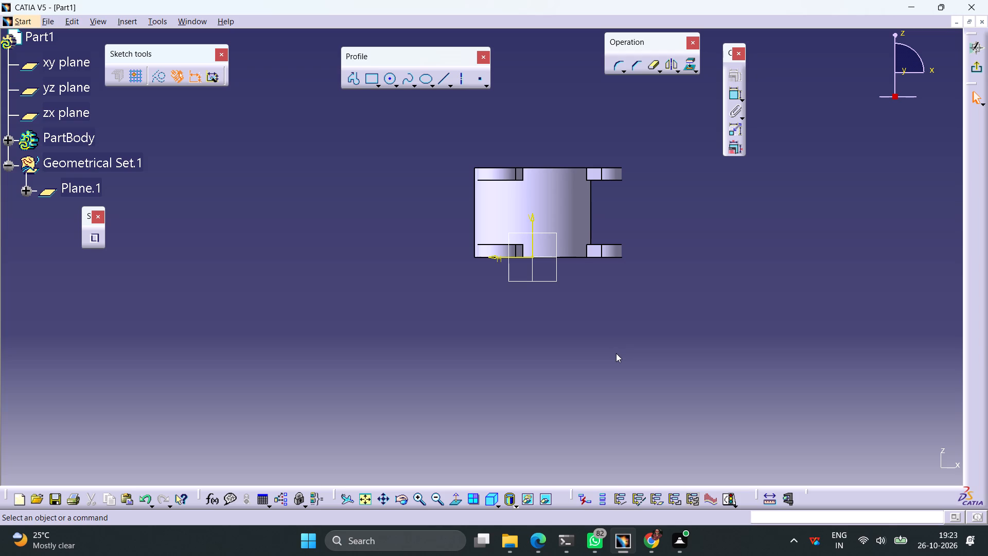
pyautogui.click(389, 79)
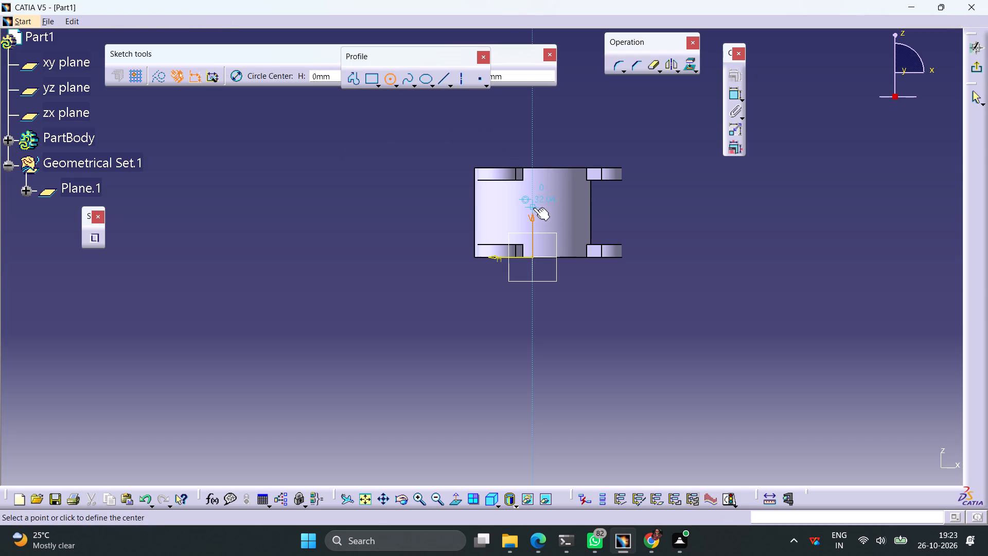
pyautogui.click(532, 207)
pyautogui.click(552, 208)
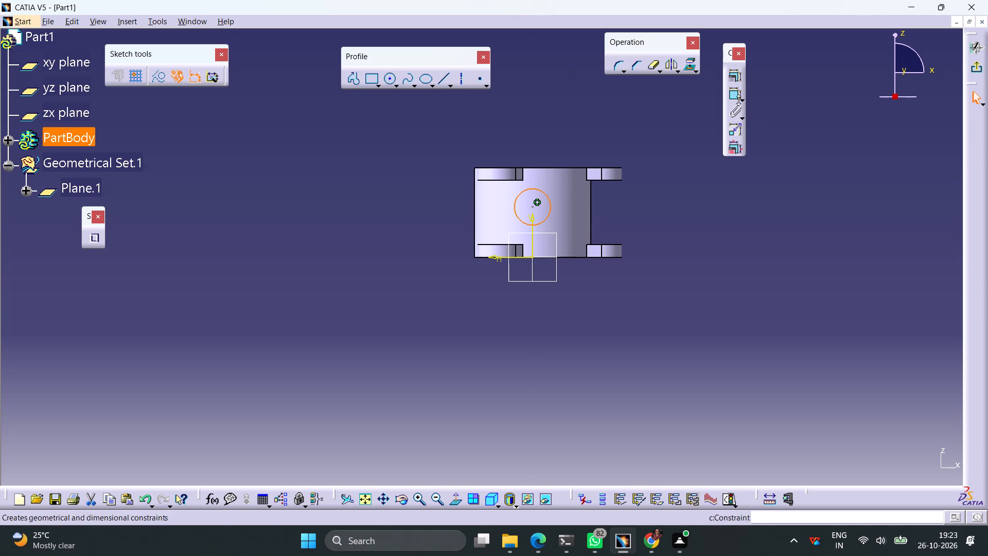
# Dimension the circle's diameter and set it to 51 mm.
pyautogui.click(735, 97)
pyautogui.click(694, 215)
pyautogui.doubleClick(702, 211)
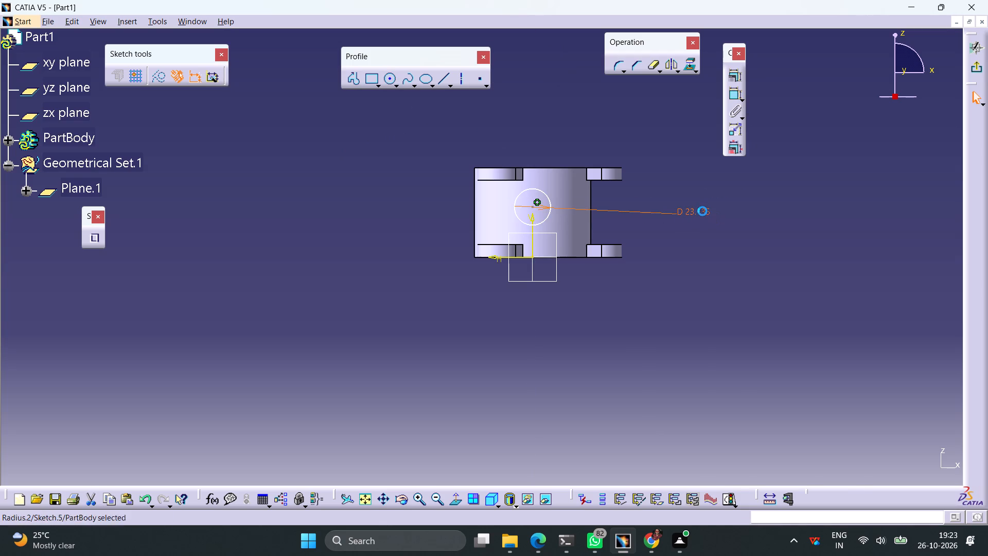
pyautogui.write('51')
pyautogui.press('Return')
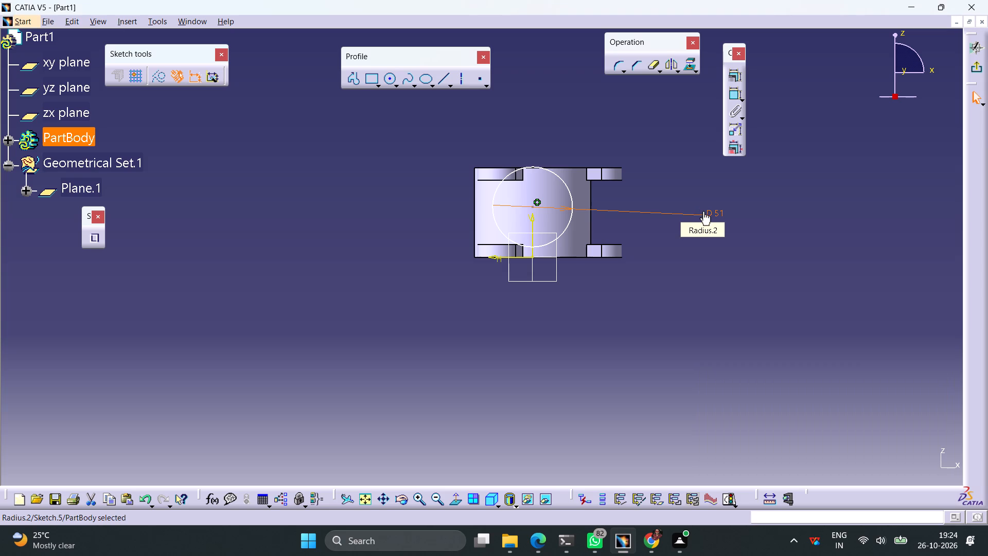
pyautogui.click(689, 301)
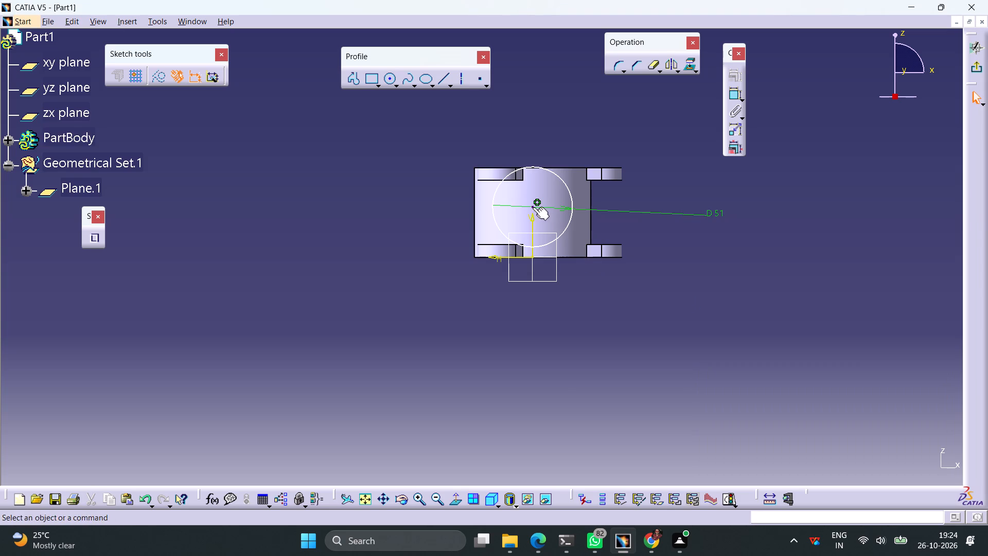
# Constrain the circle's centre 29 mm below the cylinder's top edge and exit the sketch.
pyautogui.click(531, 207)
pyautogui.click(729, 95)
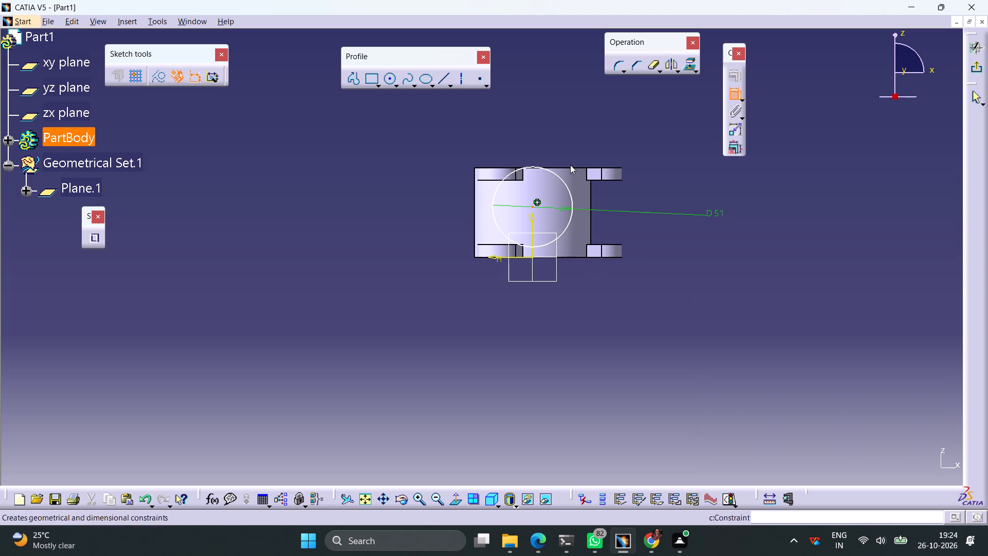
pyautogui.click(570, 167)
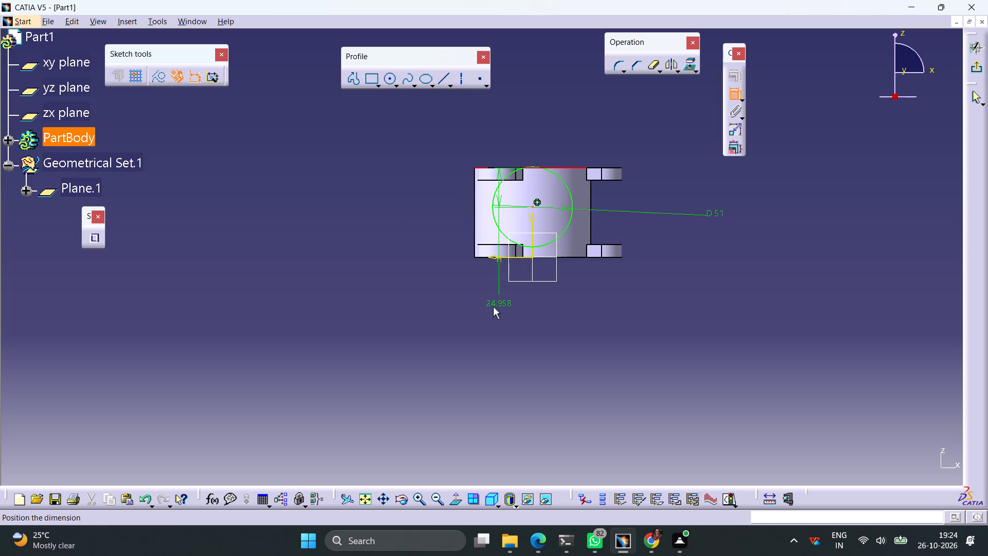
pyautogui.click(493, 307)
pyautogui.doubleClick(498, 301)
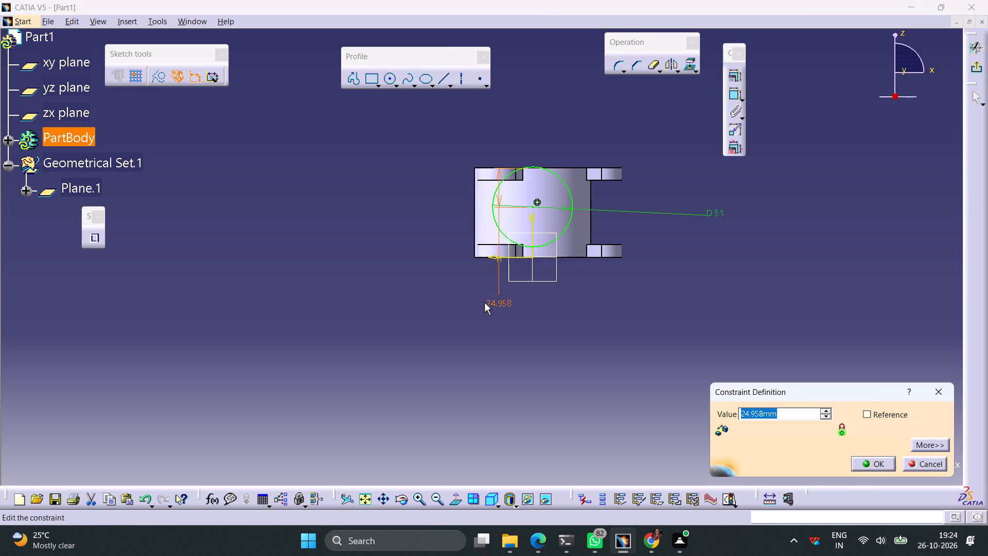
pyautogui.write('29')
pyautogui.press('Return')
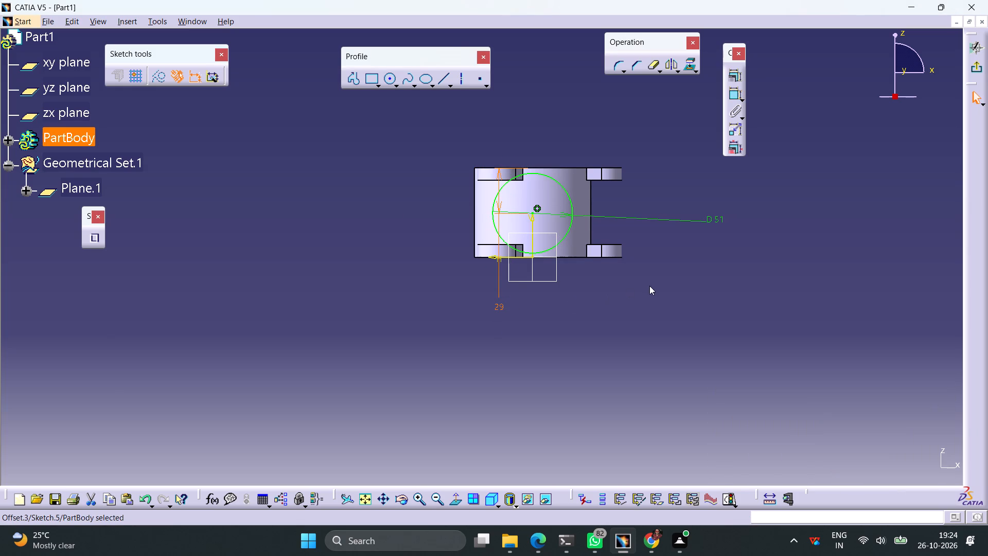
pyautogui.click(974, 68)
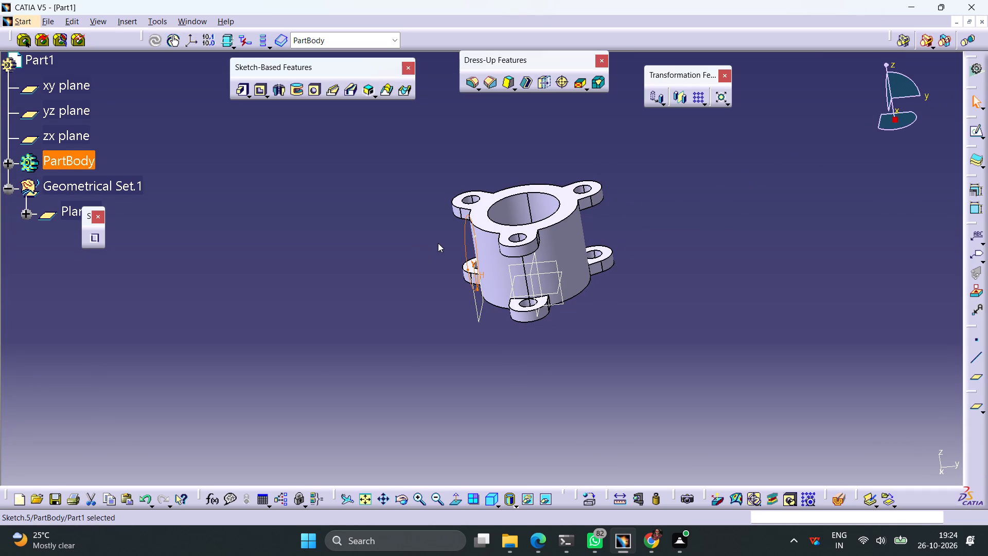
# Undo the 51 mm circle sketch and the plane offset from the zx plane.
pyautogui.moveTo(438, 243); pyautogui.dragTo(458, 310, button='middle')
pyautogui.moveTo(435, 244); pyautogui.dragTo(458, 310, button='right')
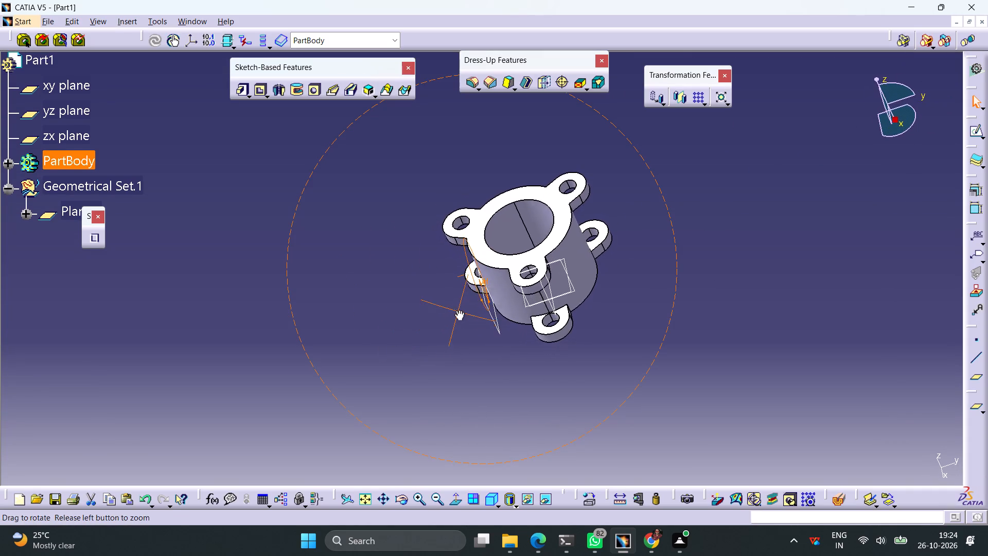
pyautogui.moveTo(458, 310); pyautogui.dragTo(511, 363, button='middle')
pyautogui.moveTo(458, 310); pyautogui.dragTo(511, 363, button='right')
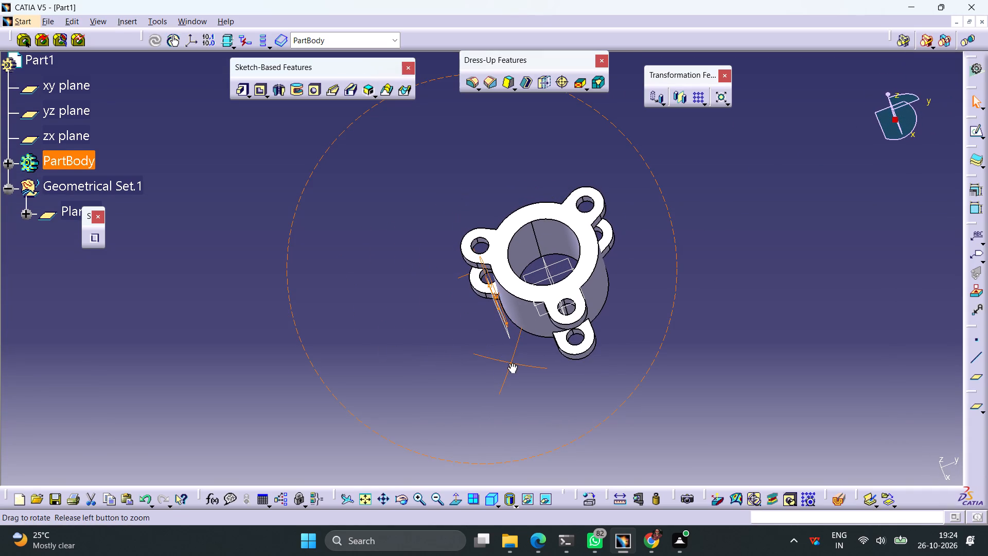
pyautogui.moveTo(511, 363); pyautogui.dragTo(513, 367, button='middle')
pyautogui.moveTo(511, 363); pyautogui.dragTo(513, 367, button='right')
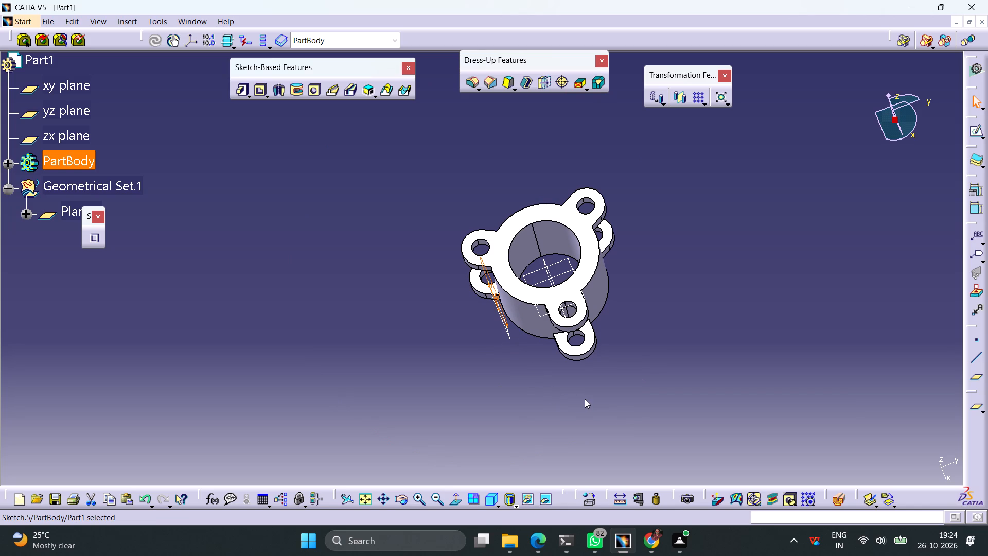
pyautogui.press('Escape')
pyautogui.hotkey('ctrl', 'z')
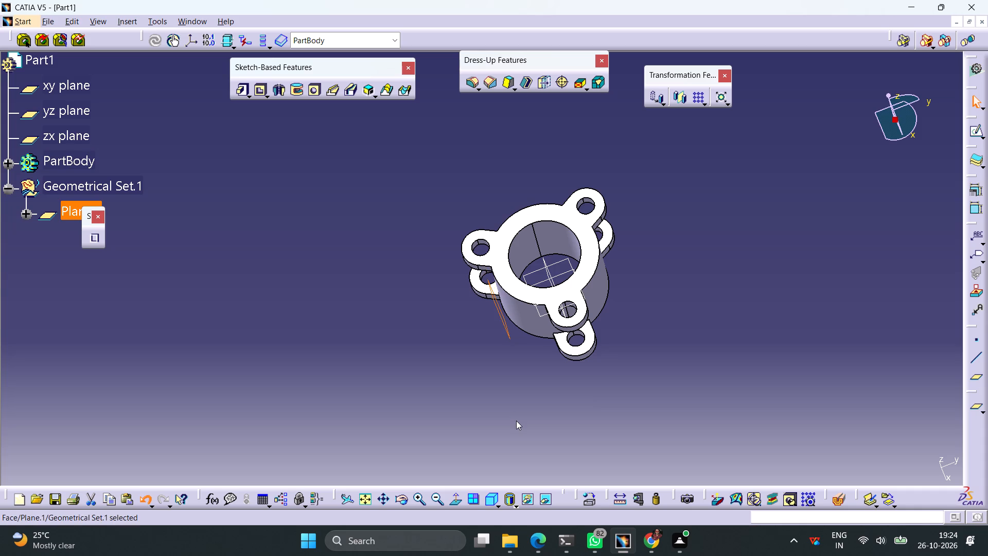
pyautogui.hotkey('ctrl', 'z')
# Create a reference plane offset 40 mm from the yz plane in the reversed direction.
pyautogui.moveTo(453, 354); pyautogui.dragTo(554, 341, button='middle')
pyautogui.moveTo(453, 354); pyautogui.dragTo(554, 341, button='right')
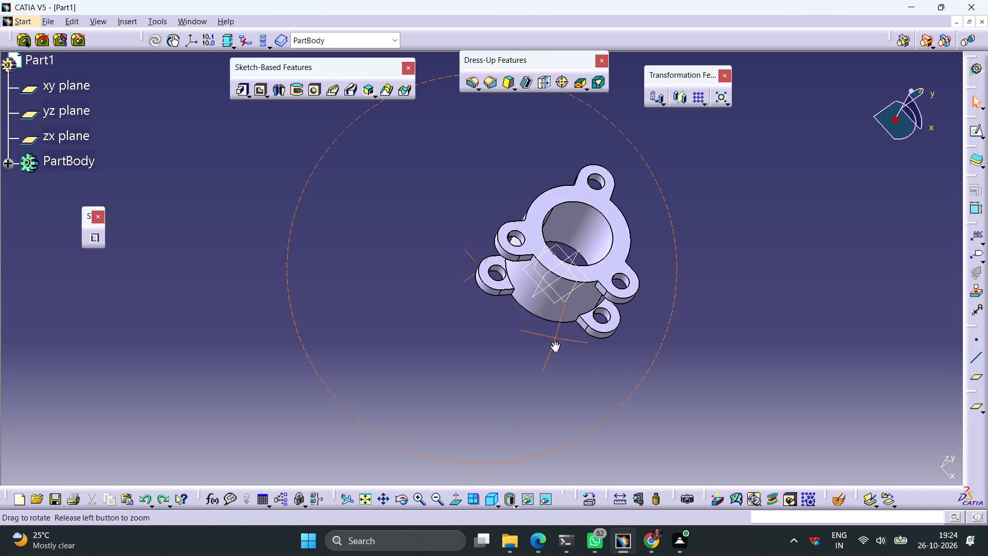
pyautogui.moveTo(554, 341); pyautogui.dragTo(534, 334, button='right')
pyautogui.moveTo(554, 341); pyautogui.dragTo(534, 334, button='middle')
pyautogui.click(552, 272)
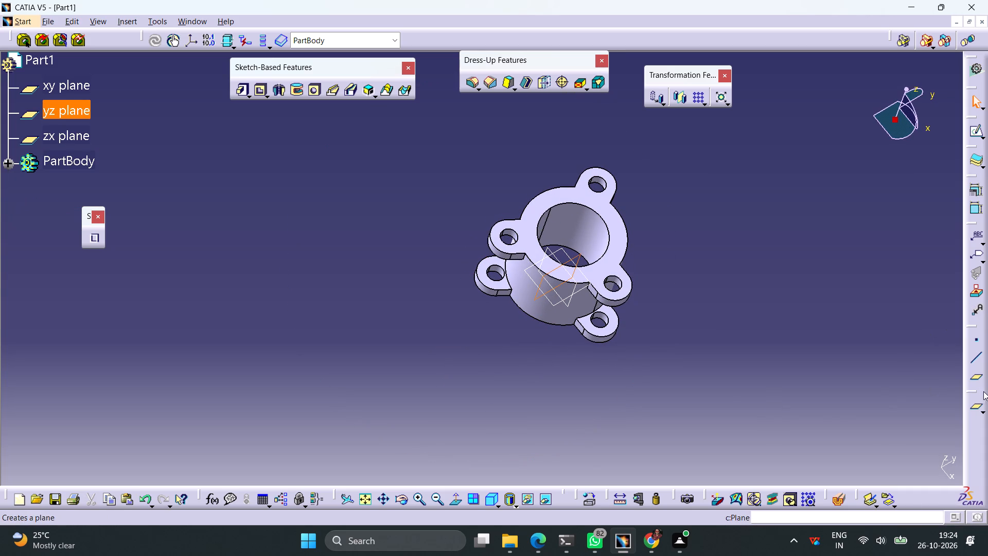
pyautogui.click(977, 376)
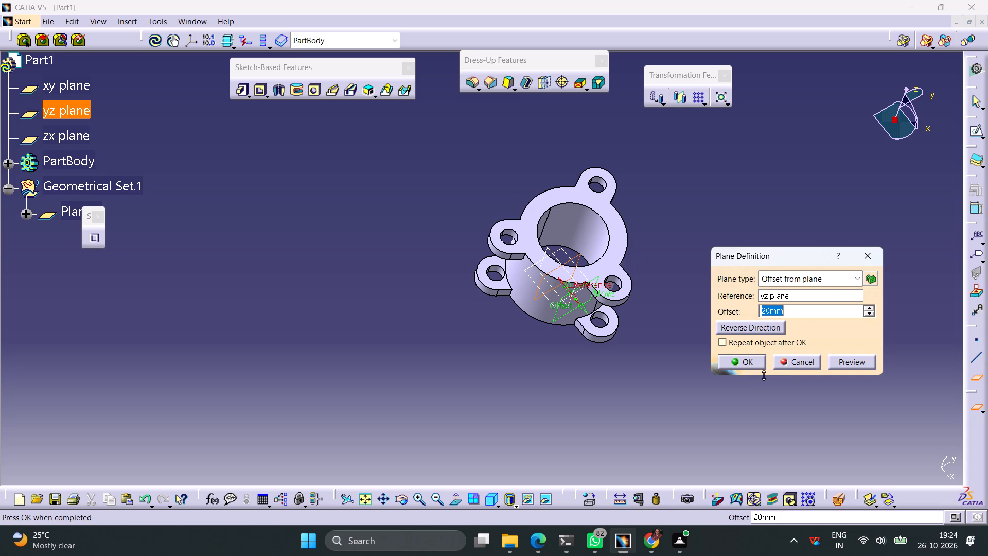
pyautogui.write('40')
pyautogui.click(762, 333)
pyautogui.click(743, 361)
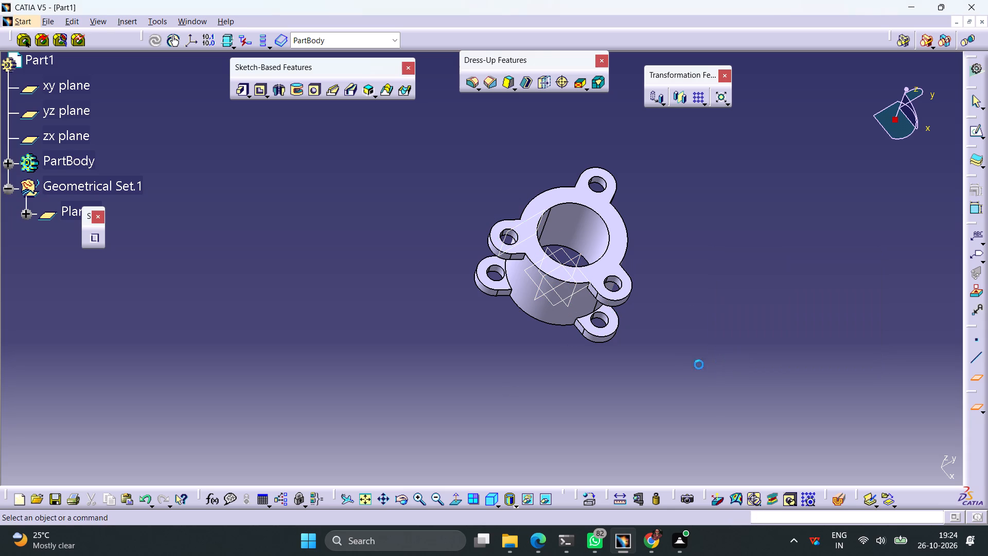
# Sketch a circle about 27 mm in diameter on the offset reference plane, centred on the cylinder's vertical axis.
pyautogui.moveTo(466, 369); pyautogui.dragTo(632, 357, button='middle')
pyautogui.moveTo(466, 369); pyautogui.dragTo(632, 358, button='right')
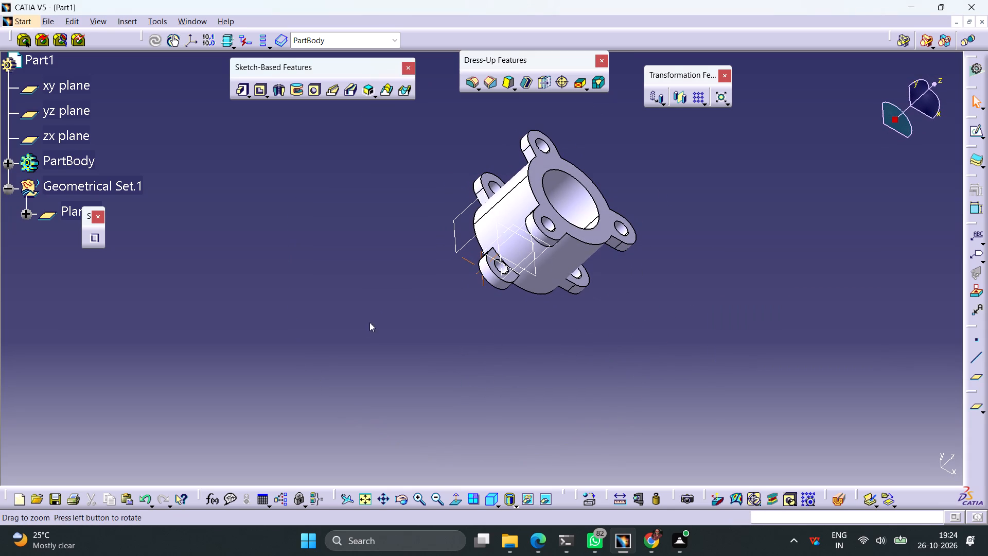
pyautogui.click(463, 245)
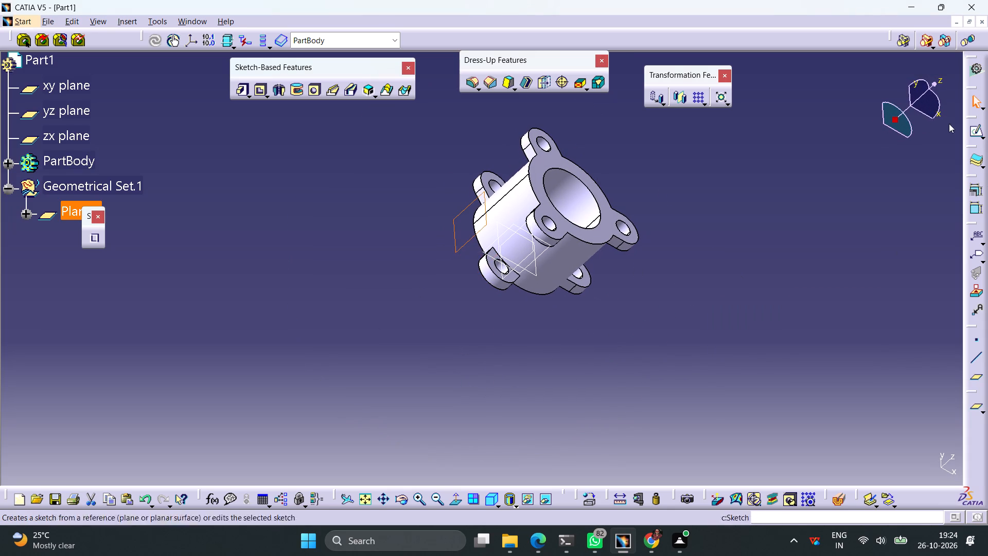
pyautogui.click(974, 132)
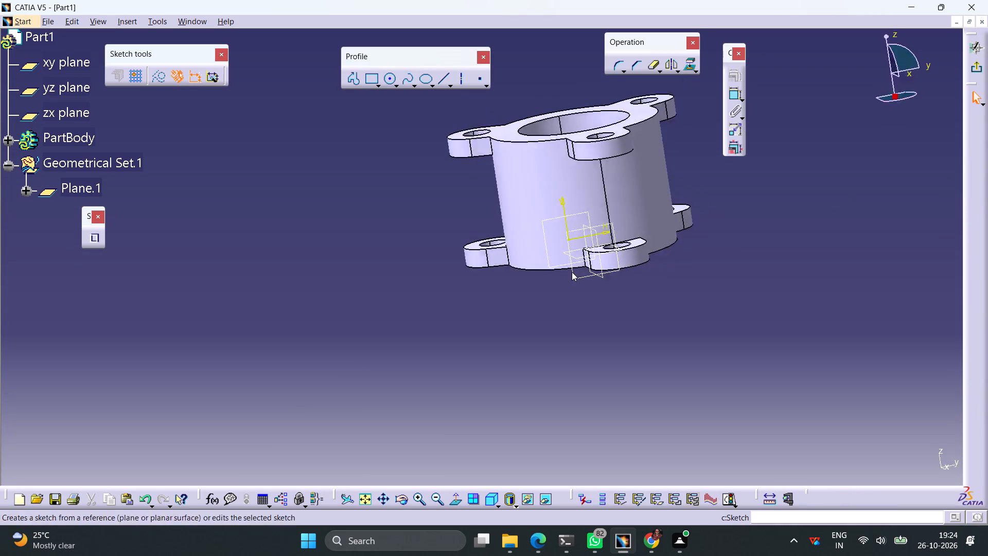
pyautogui.moveTo(665, 327); pyautogui.dragTo(326, 266, button='middle')
pyautogui.moveTo(665, 327); pyautogui.dragTo(326, 266, button='right')
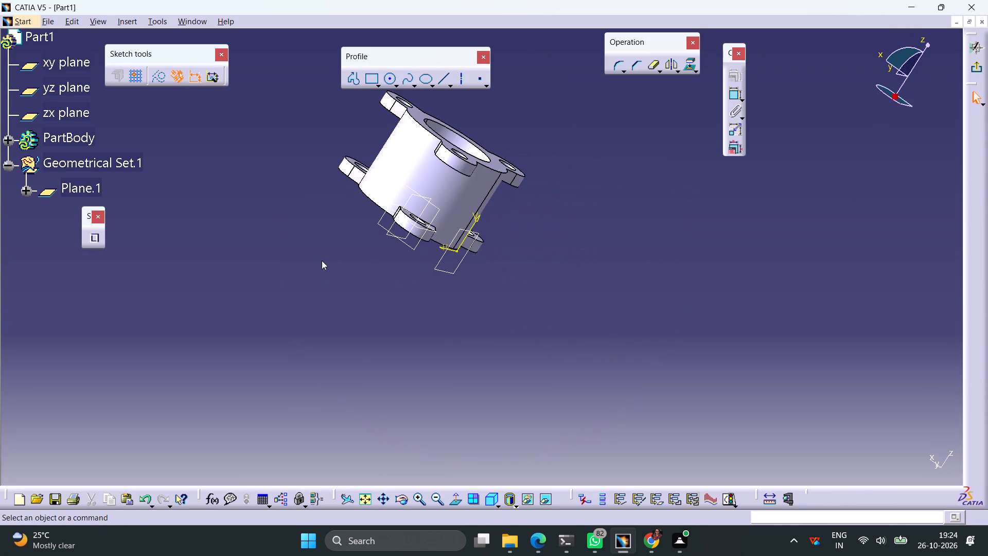
pyautogui.moveTo(551, 316); pyautogui.dragTo(500, 272, button='middle')
pyautogui.moveTo(552, 318); pyautogui.dragTo(500, 272, button='right')
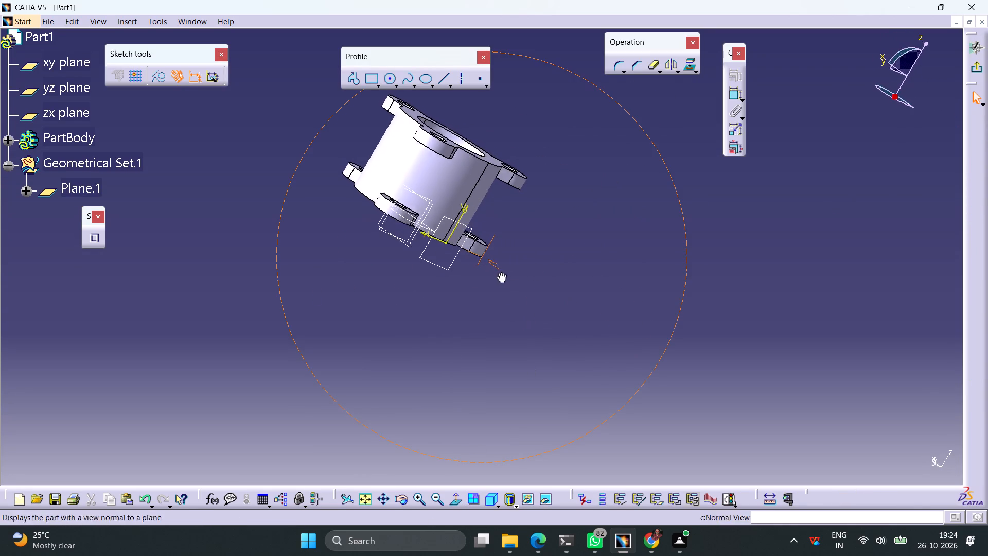
pyautogui.moveTo(500, 272); pyautogui.dragTo(473, 245, button='right')
pyautogui.moveTo(500, 272); pyautogui.dragTo(473, 245, button='middle')
pyautogui.click(455, 503)
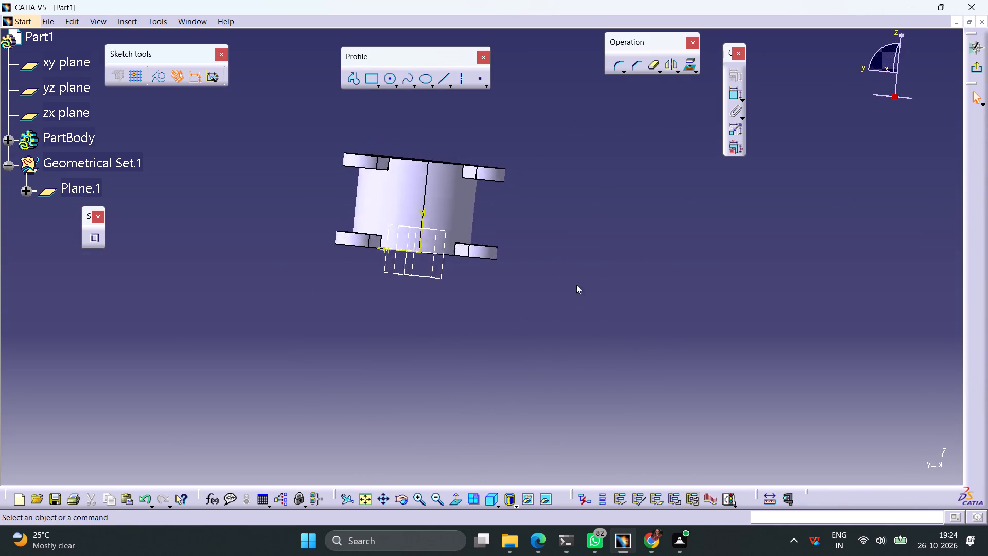
pyautogui.moveTo(550, 266); pyautogui.dragTo(685, 315, button='middle')
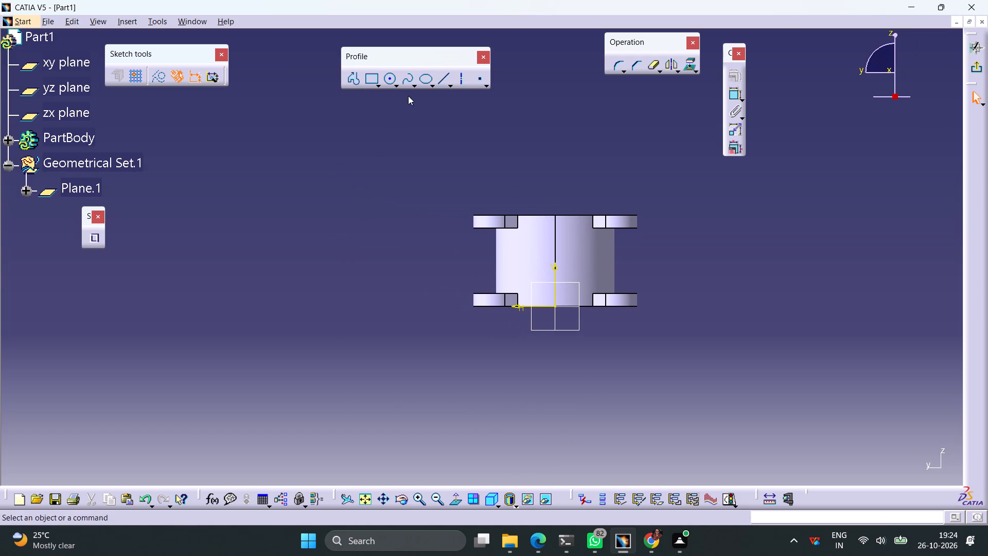
pyautogui.click(391, 83)
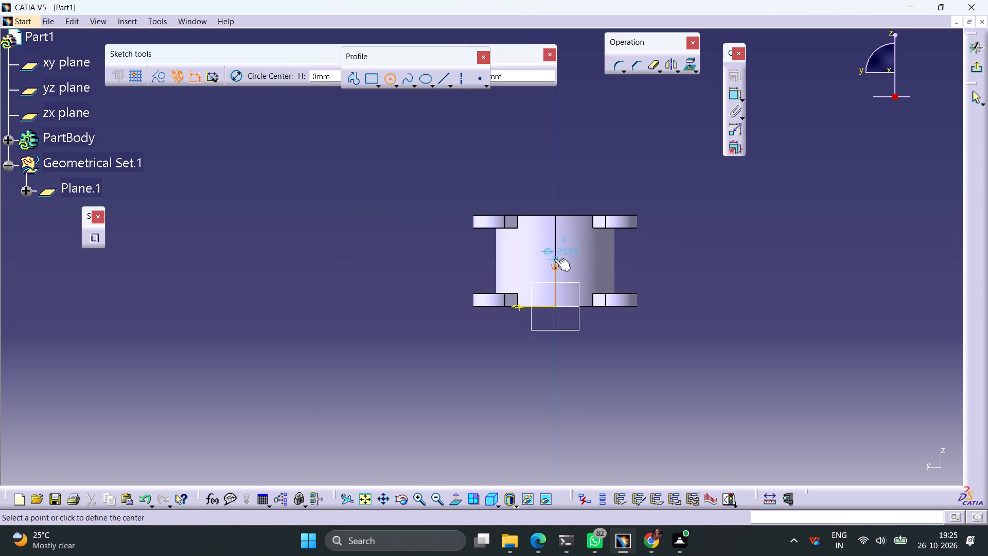
pyautogui.click(554, 258)
pyautogui.click(573, 247)
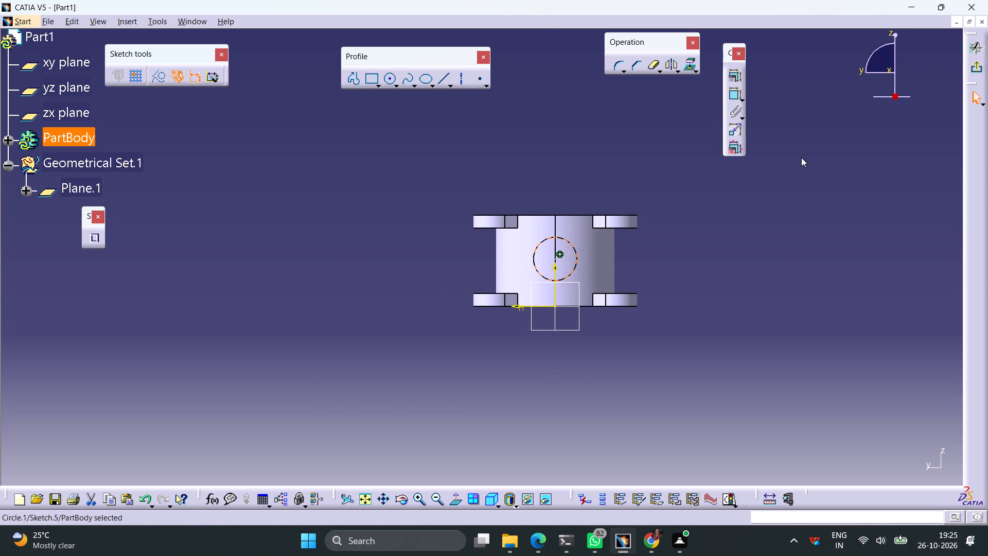
# Dimension the circle's diameter and set it to 51 mm.
pyautogui.click(731, 95)
pyautogui.click(714, 260)
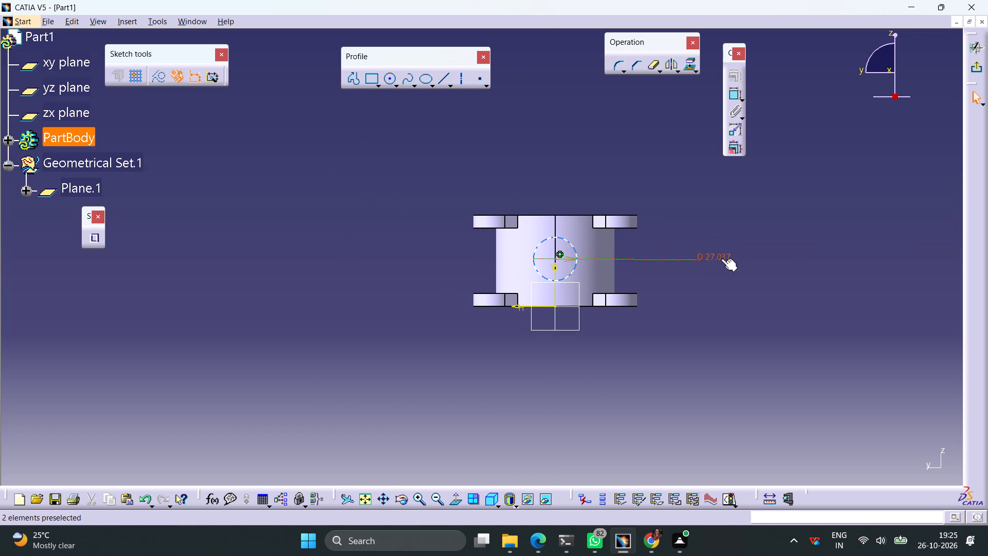
pyautogui.click(721, 258)
pyautogui.click(721, 258)
pyautogui.doubleClick(721, 258)
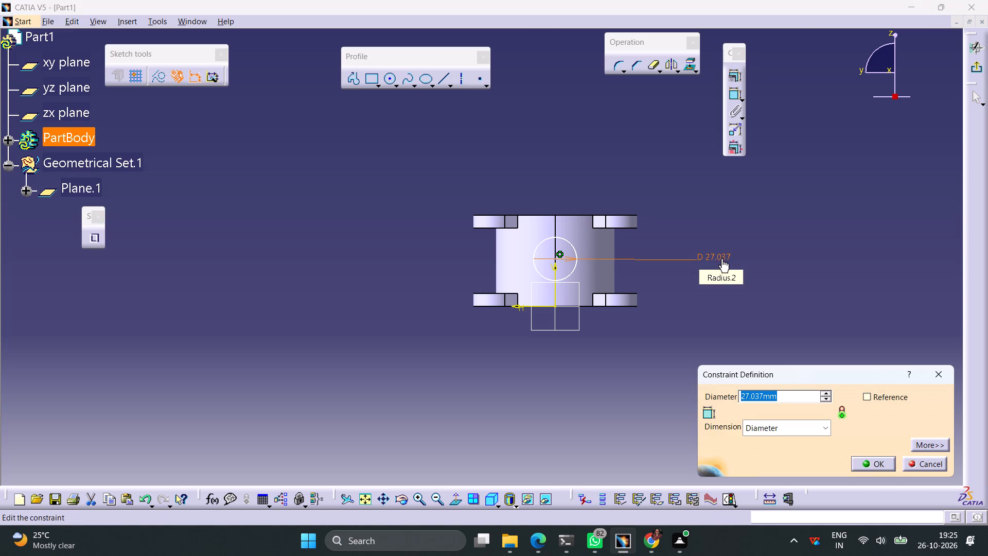
pyautogui.write('51')
pyautogui.press('Return')
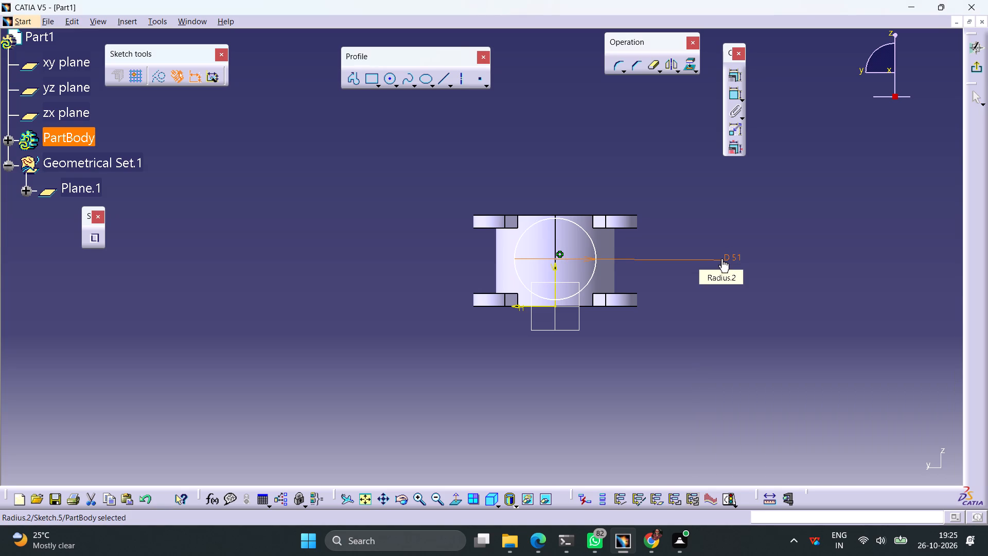
pyautogui.click(553, 134)
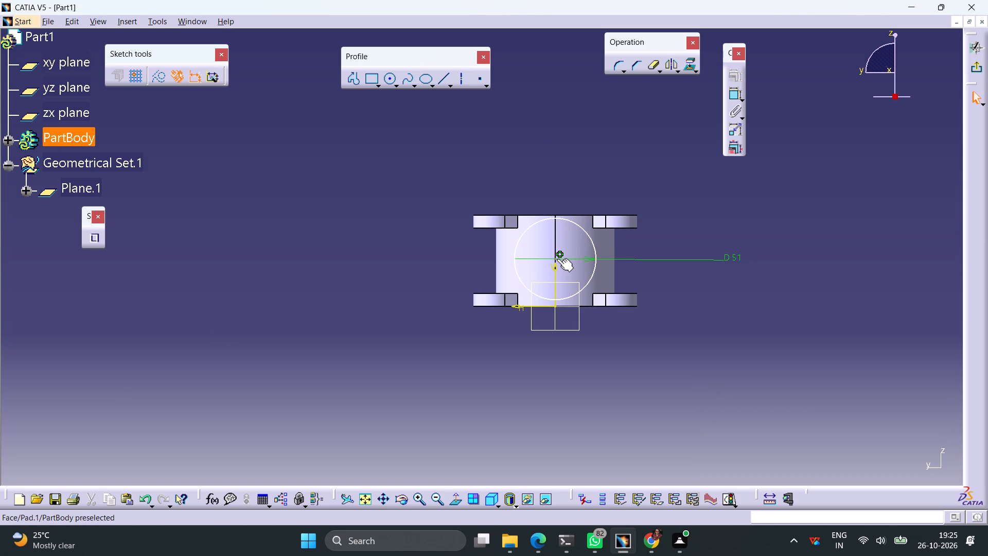
# Constrain the circle's centre 29 mm below the cylinder's top edge and exit the sketch.
pyautogui.click(557, 258)
pyautogui.click(734, 92)
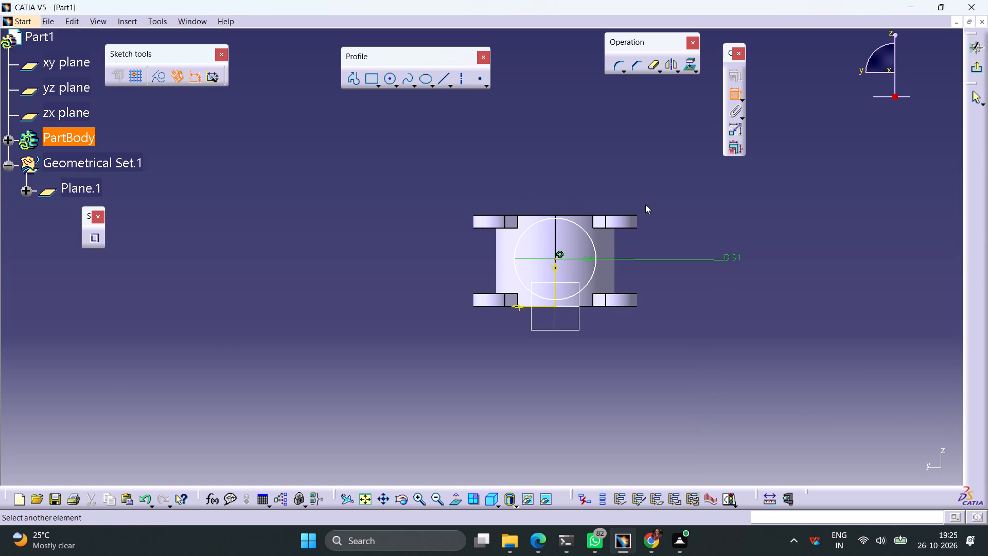
pyautogui.click(578, 215)
pyautogui.click(585, 189)
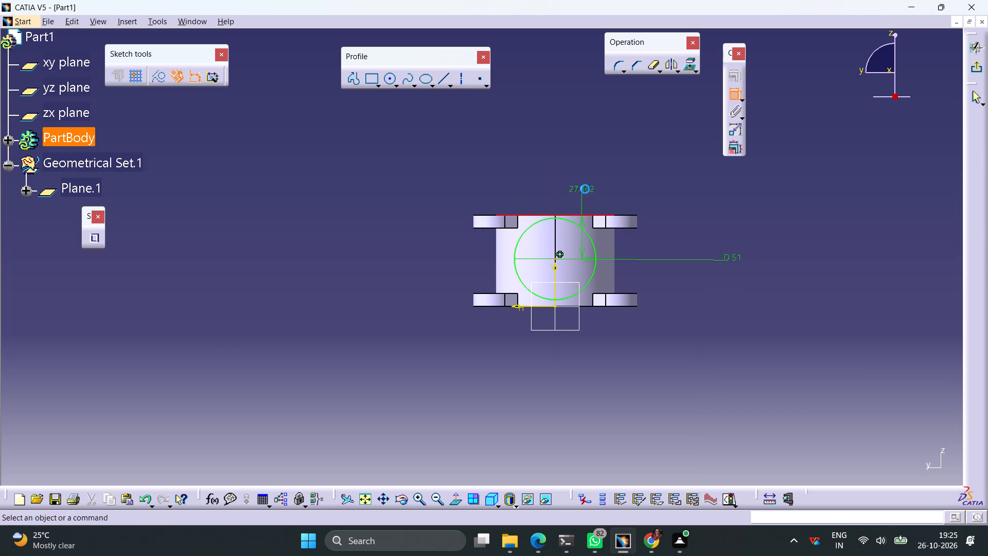
pyautogui.doubleClick(587, 186)
pyautogui.write('29')
pyautogui.press('Return')
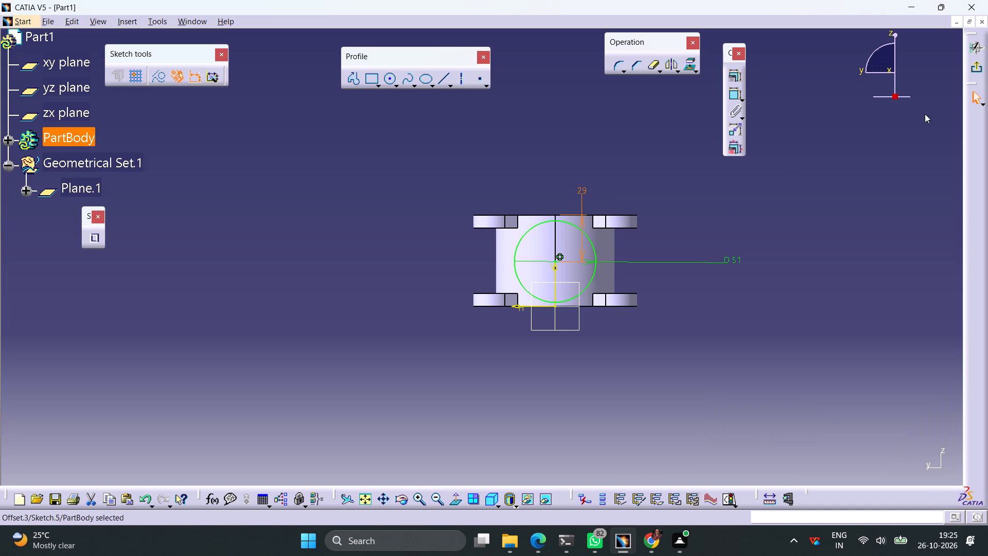
pyautogui.click(978, 62)
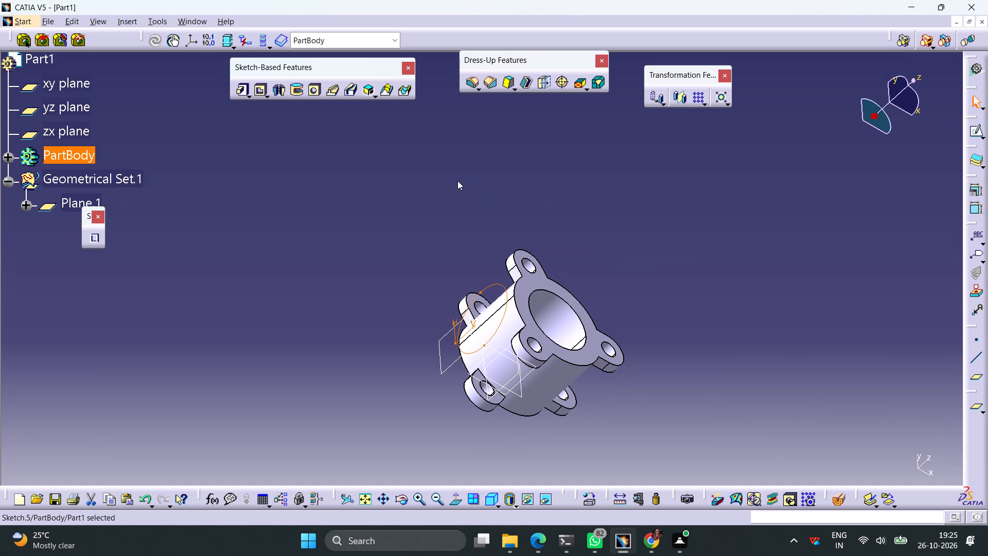
# Pad the 51 mm circle with the Up to surface limit, using the cylinder's outer face and 0 mm offset.
pyautogui.moveTo(720, 279); pyautogui.dragTo(595, 155, button='middle')
pyautogui.moveTo(720, 279); pyautogui.dragTo(595, 155, button='right')
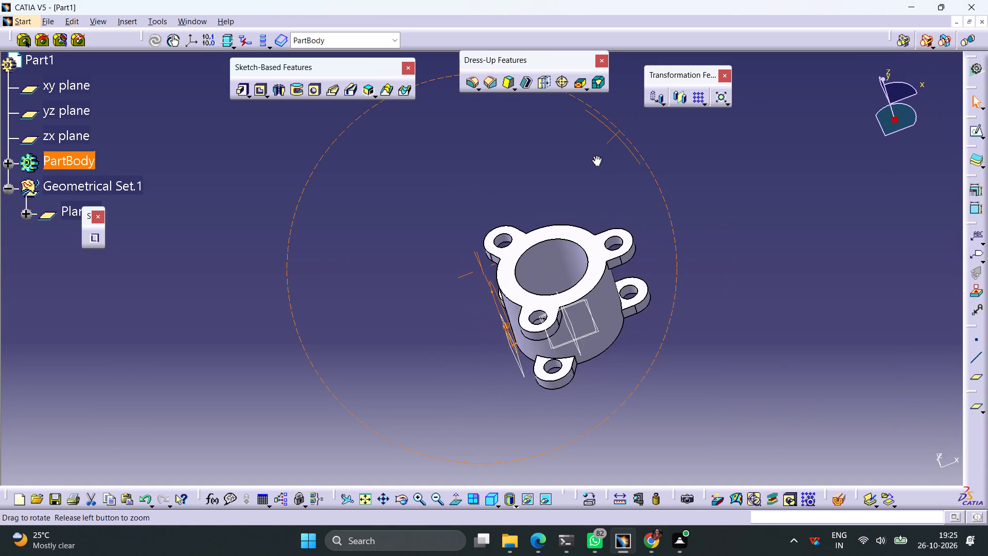
pyautogui.moveTo(595, 155); pyautogui.dragTo(611, 154, button='right')
pyautogui.moveTo(595, 155); pyautogui.dragTo(611, 154, button='middle')
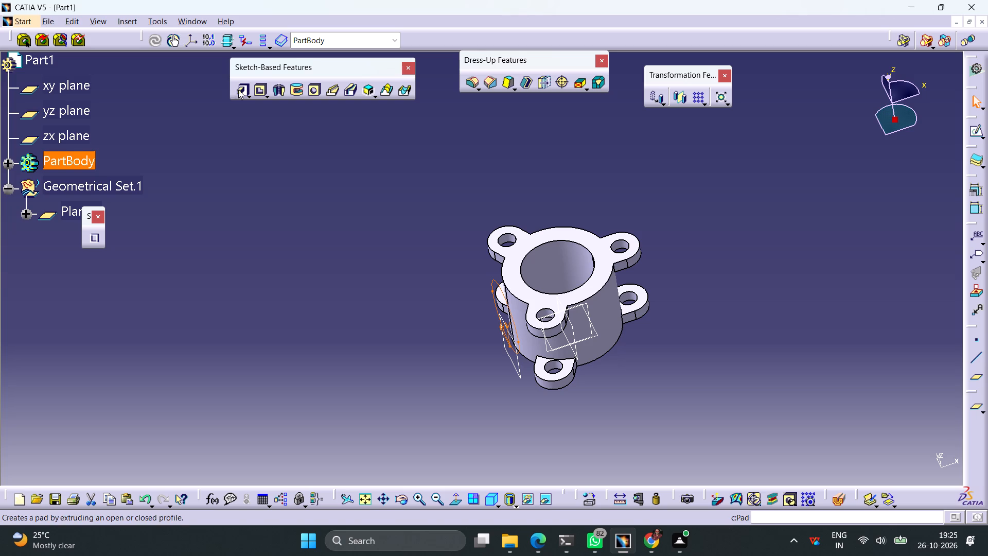
pyautogui.click(242, 90)
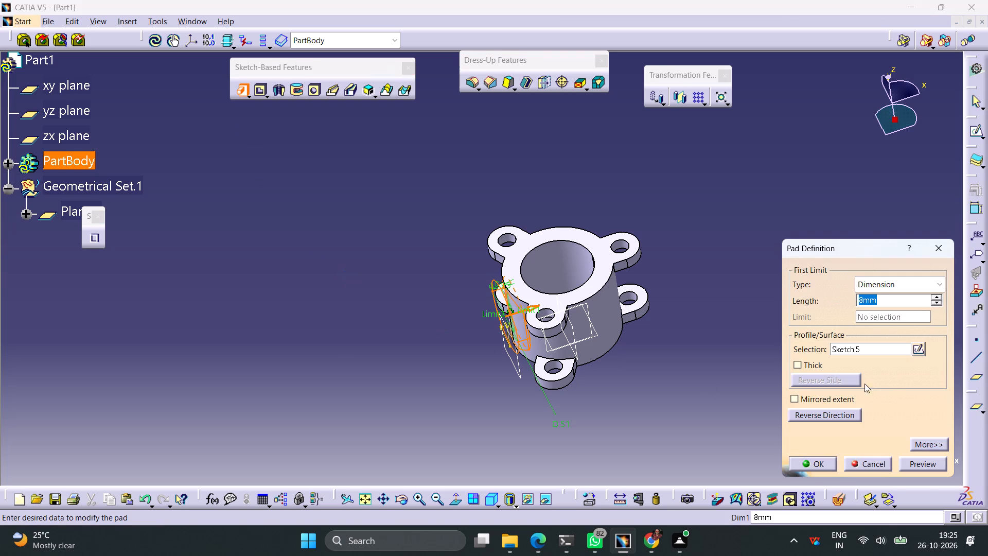
pyautogui.click(943, 286)
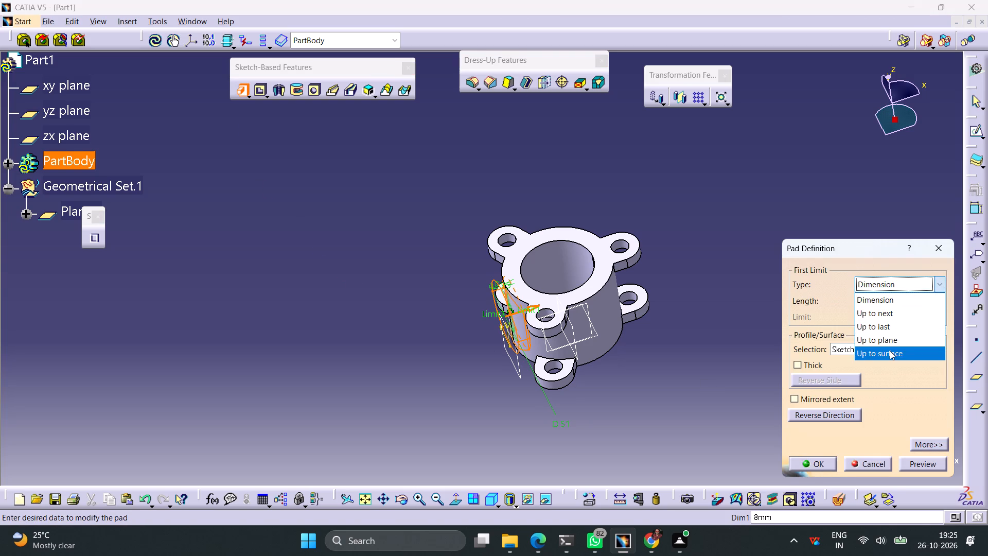
pyautogui.click(890, 352)
pyautogui.click(521, 334)
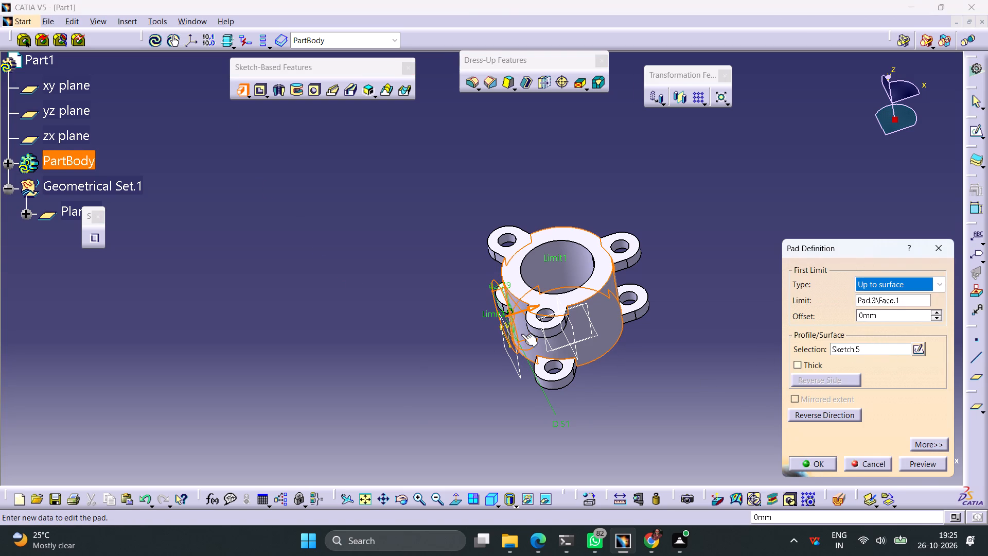
pyautogui.click(924, 464)
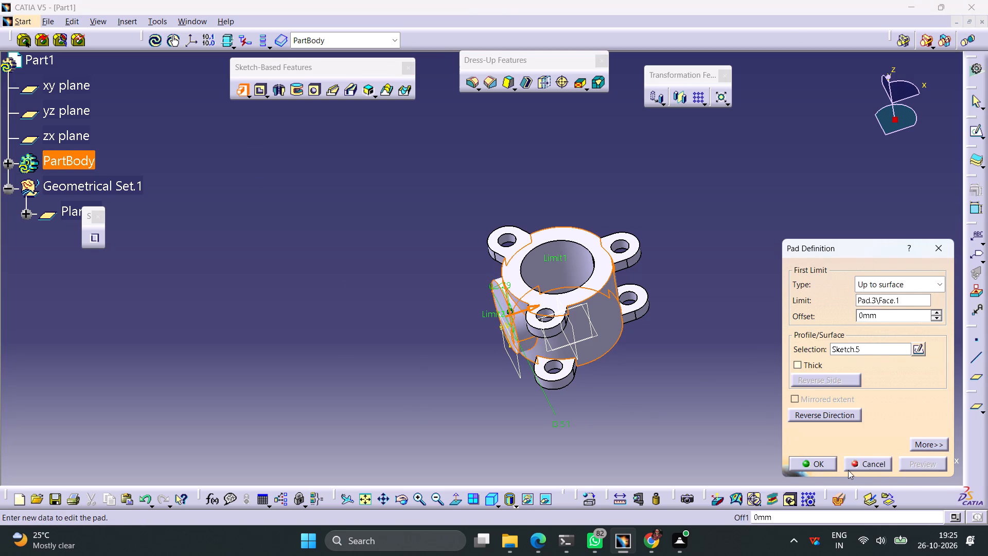
pyautogui.click(821, 463)
pyautogui.click(535, 435)
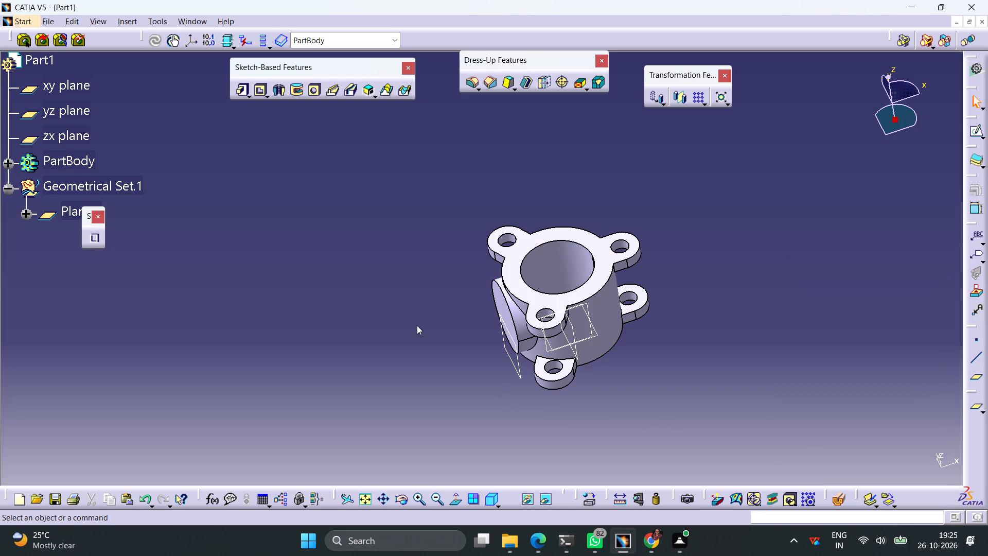
# Sketch a circle about 48 mm in diameter on the side boss's flat end face plane, placed clear of the body.
pyautogui.moveTo(405, 339); pyautogui.dragTo(464, 297, button='middle')
pyautogui.moveTo(405, 340); pyautogui.dragTo(463, 296, button='right')
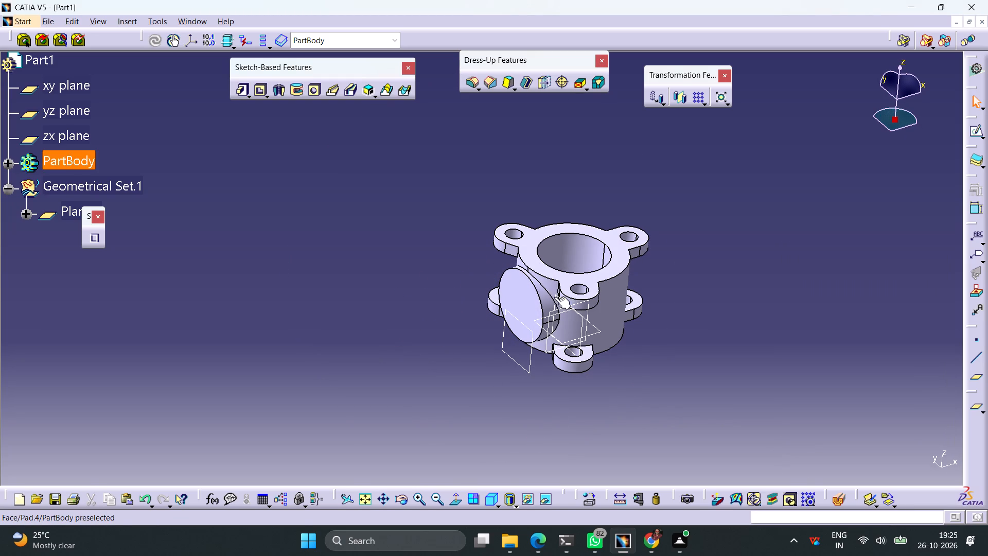
pyautogui.click(524, 306)
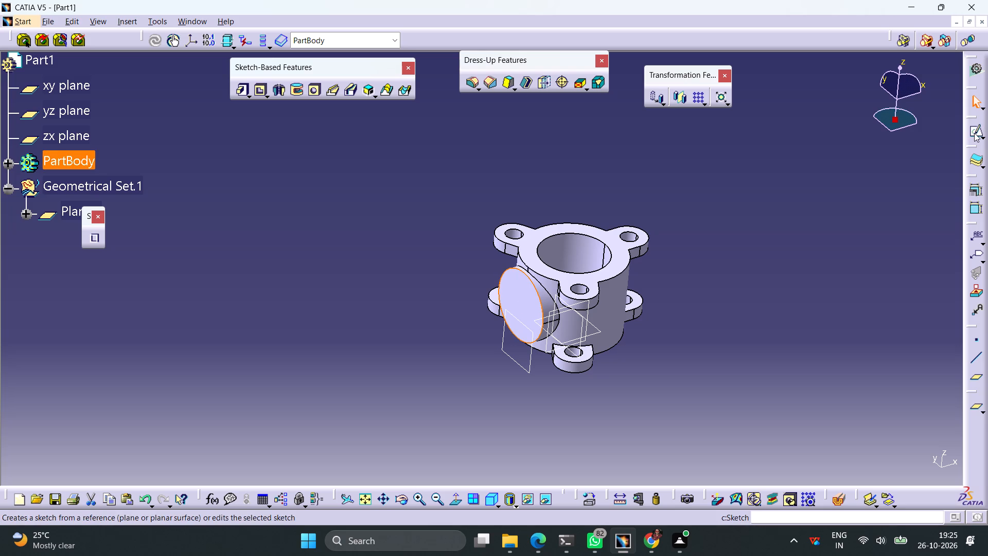
pyautogui.click(974, 133)
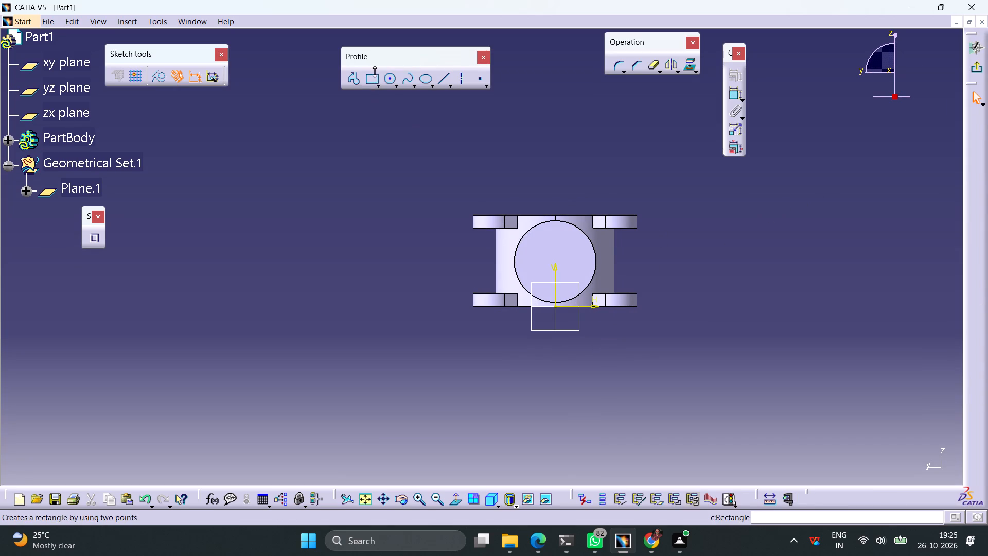
pyautogui.click(389, 81)
pyautogui.click(360, 257)
pyautogui.click(391, 234)
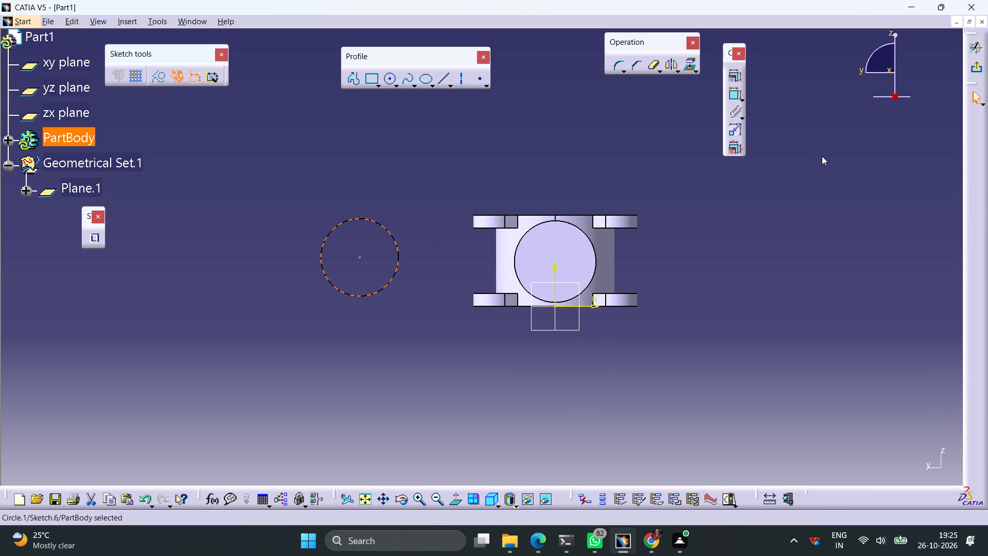
# Dimension the new circle's diameter and set it to 22 mm.
pyautogui.click(733, 96)
pyautogui.click(453, 192)
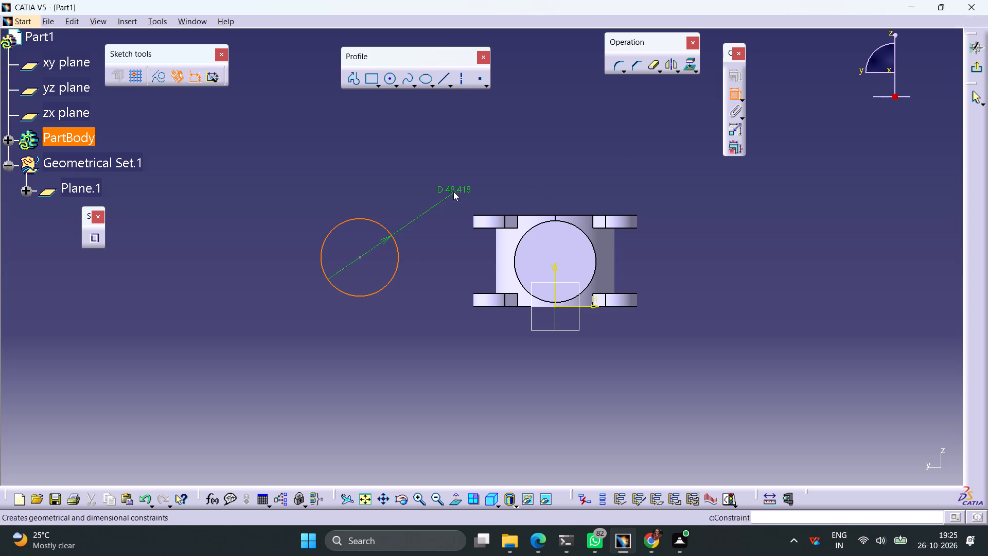
pyautogui.doubleClick(456, 189)
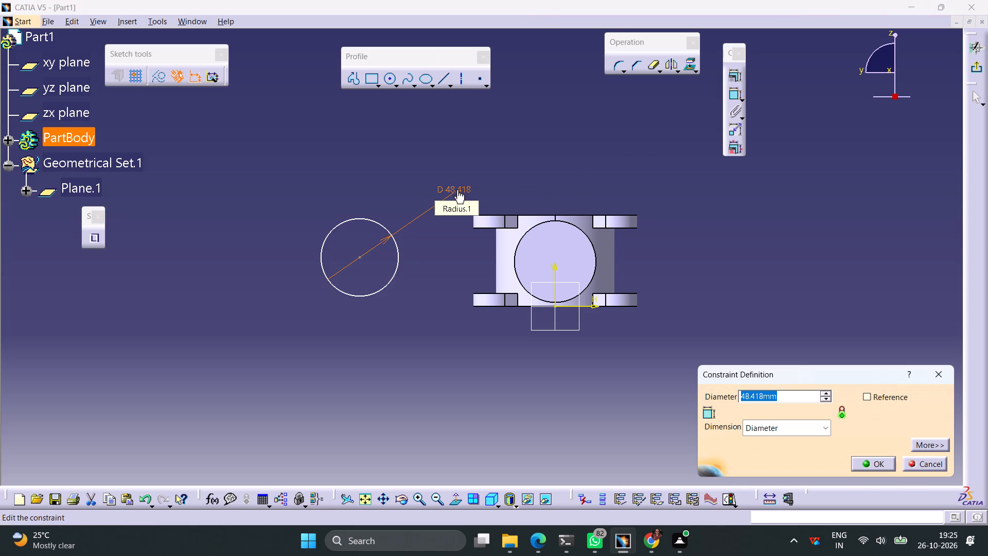
pyautogui.write('22')
pyautogui.press('Return')
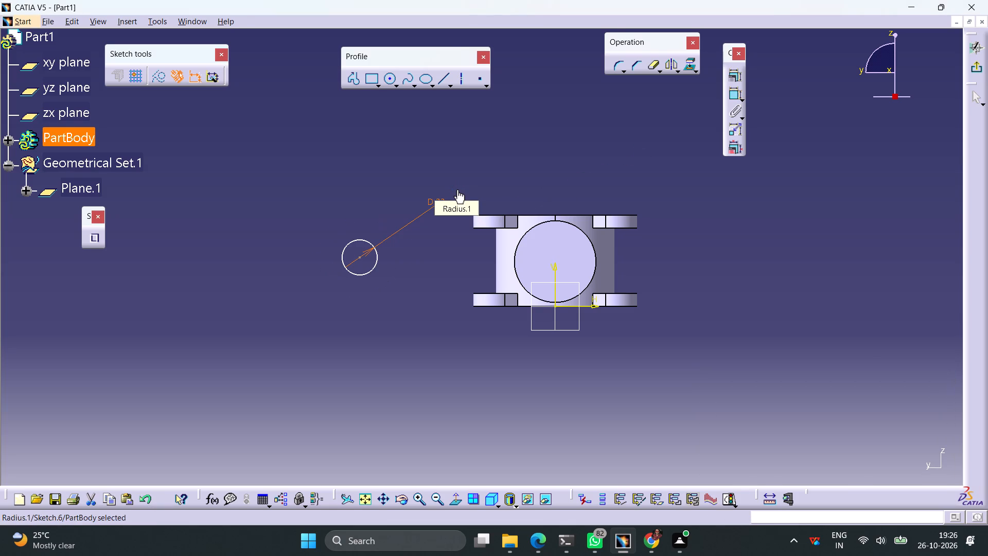
pyautogui.click(363, 279)
pyautogui.click(387, 287)
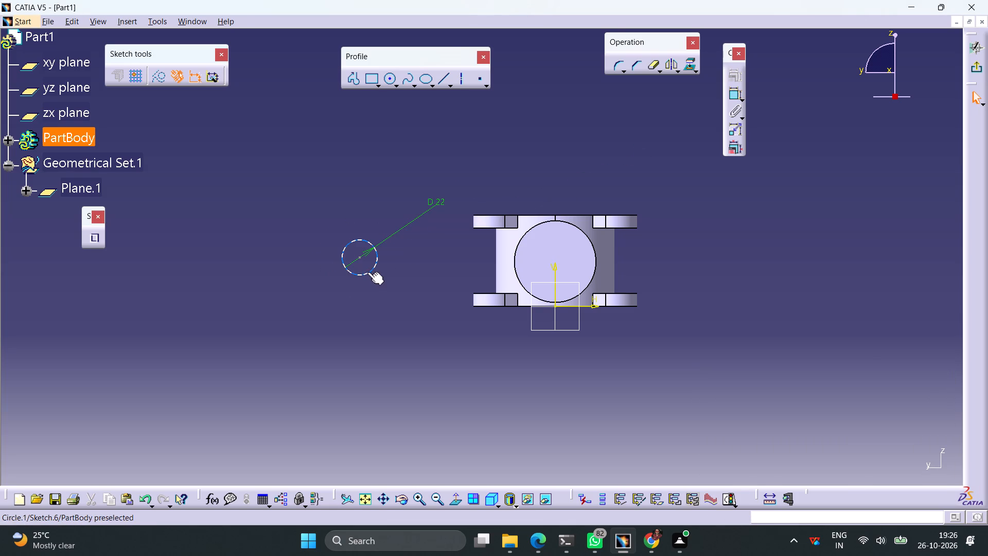
# Make the 22 mm circle concentric with the side boss's circular edge and exit the sketch.
pyautogui.click(365, 271)
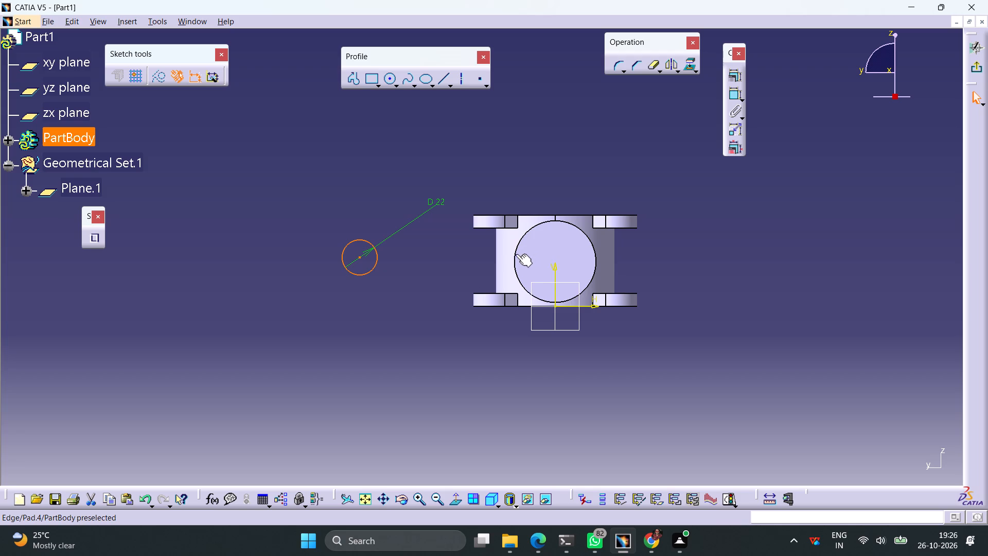
pyautogui.keyDown('ctrl'); pyautogui.click(516, 254); pyautogui.keyUp('ctrl')
pyautogui.click(734, 74)
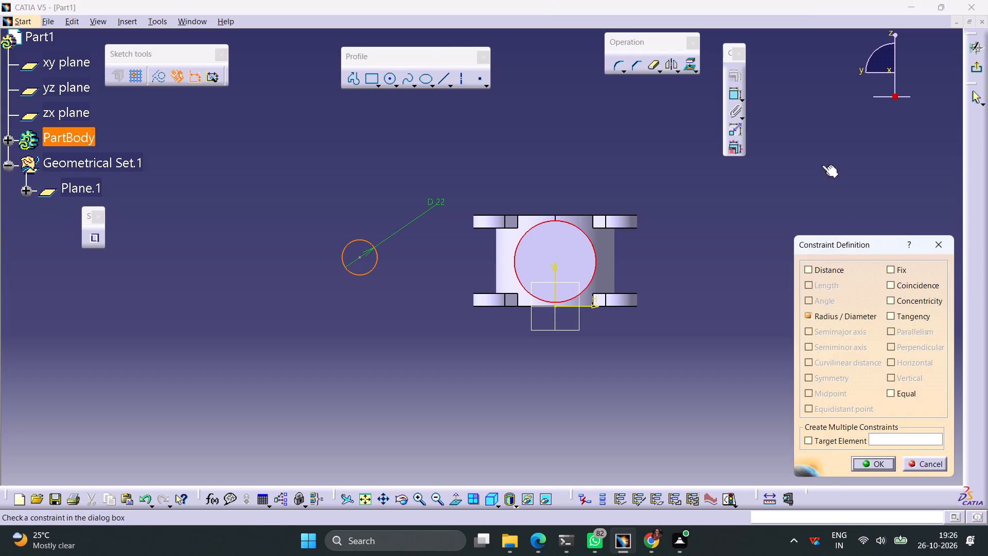
pyautogui.click(911, 302)
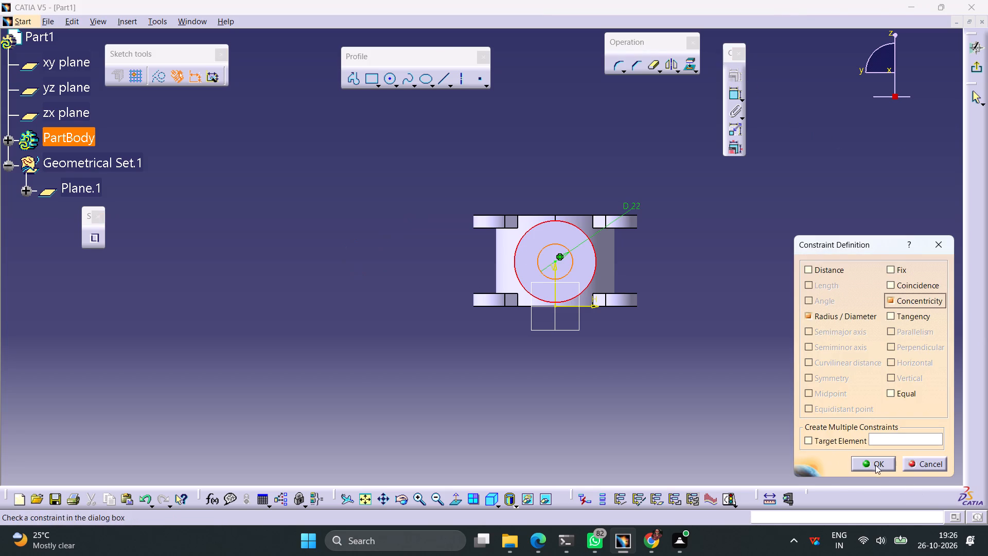
pyautogui.click(873, 464)
pyautogui.click(976, 66)
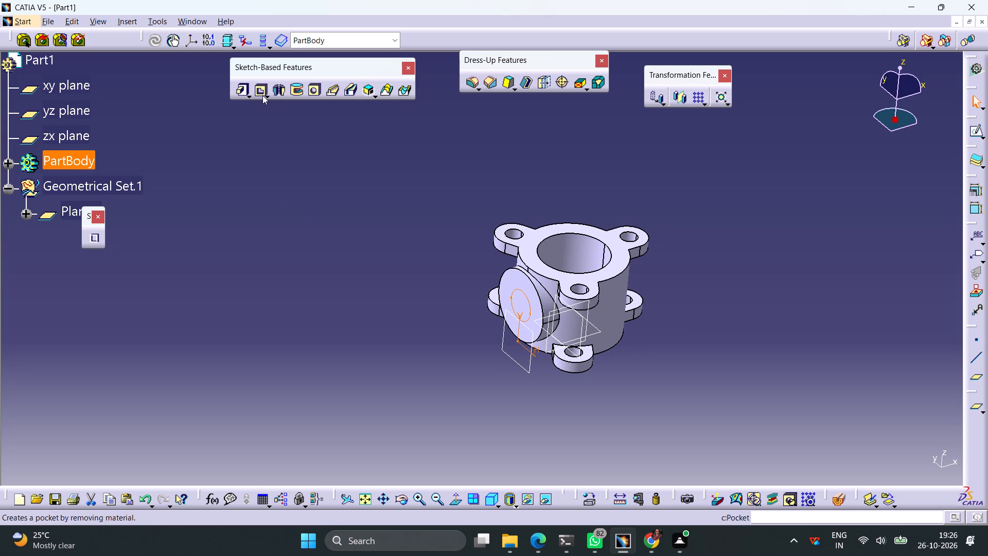
# Pocket the 22 mm circle with the Up to plane limit, using the yz plane and 0 mm offset.
pyautogui.click(259, 91)
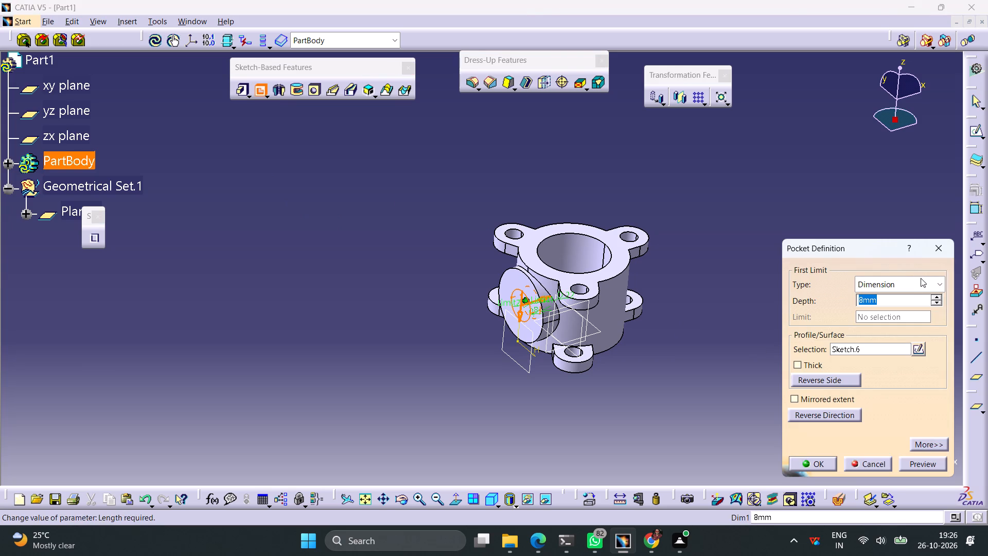
pyautogui.click(920, 281)
pyautogui.click(893, 342)
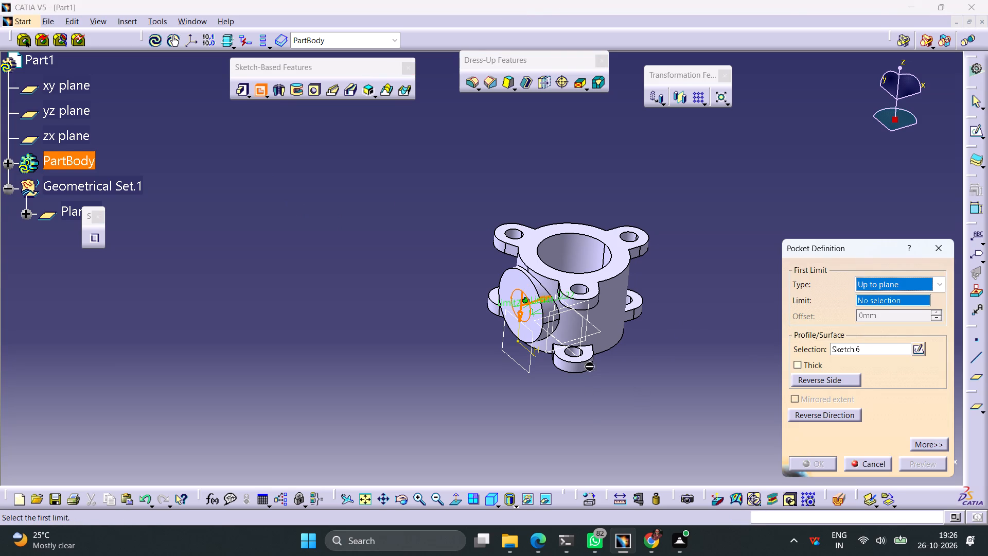
pyautogui.click(580, 349)
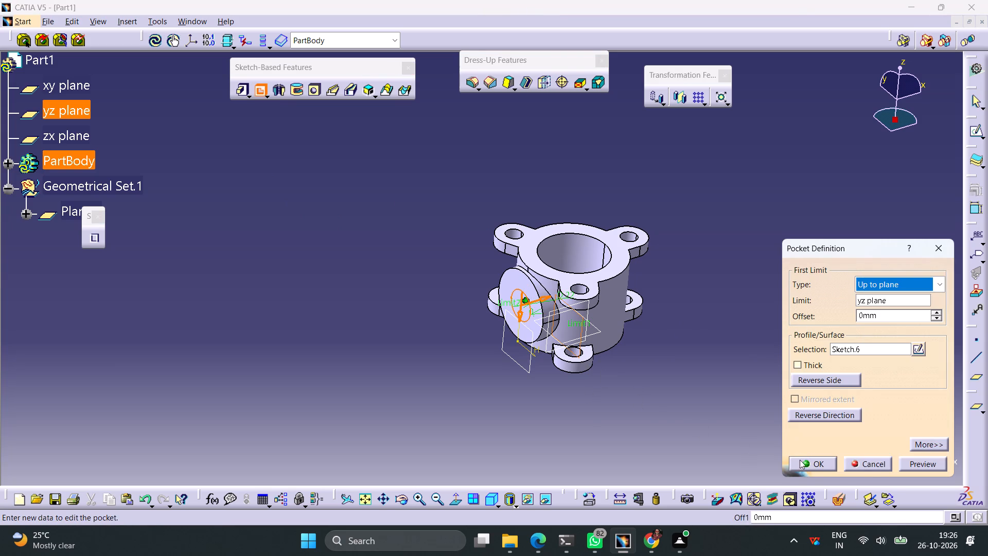
pyautogui.click(915, 468)
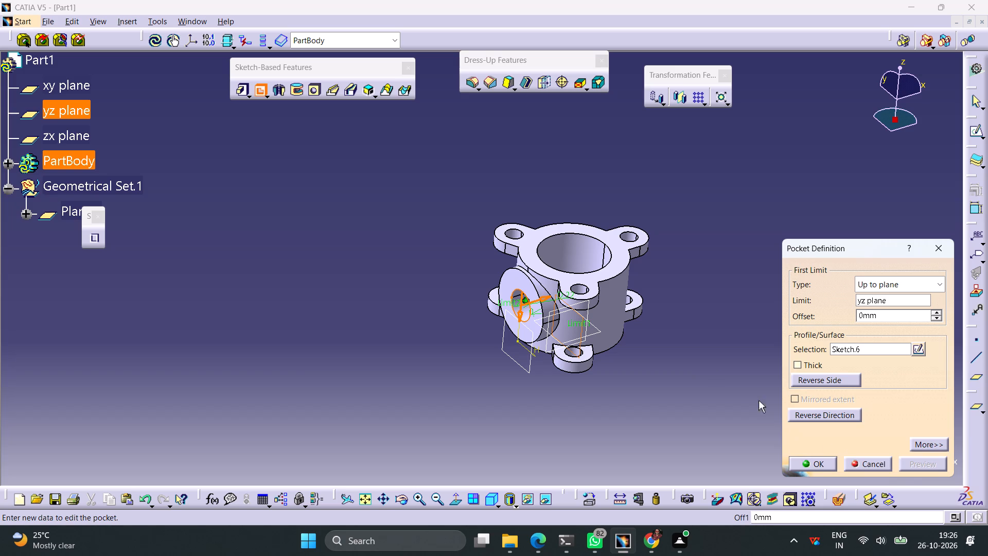
pyautogui.moveTo(574, 154); pyautogui.dragTo(559, 211, button='middle')
pyautogui.moveTo(574, 154); pyautogui.dragTo(559, 211, button='right')
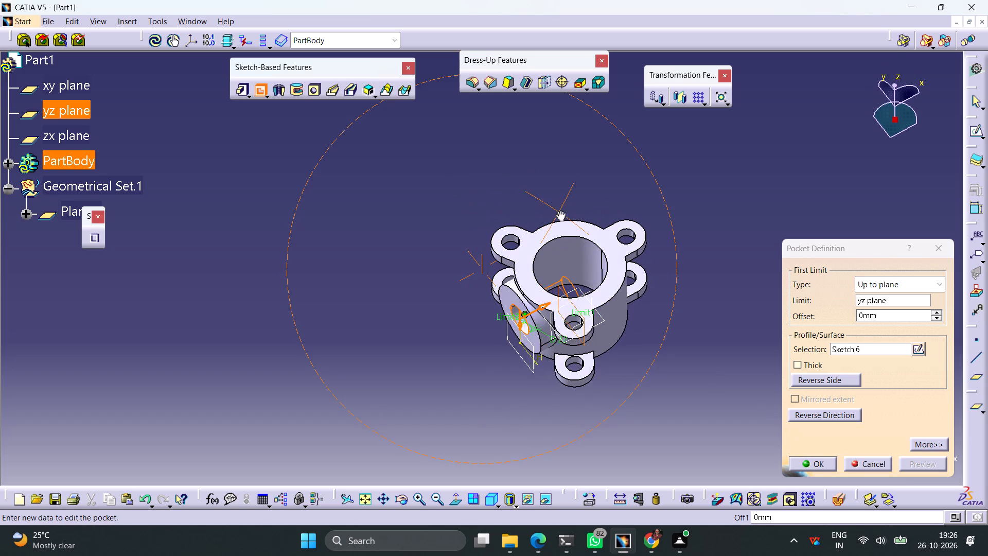
pyautogui.moveTo(559, 211); pyautogui.dragTo(561, 201, button='middle')
pyautogui.moveTo(559, 211); pyautogui.dragTo(561, 201, button='right')
pyautogui.click(816, 462)
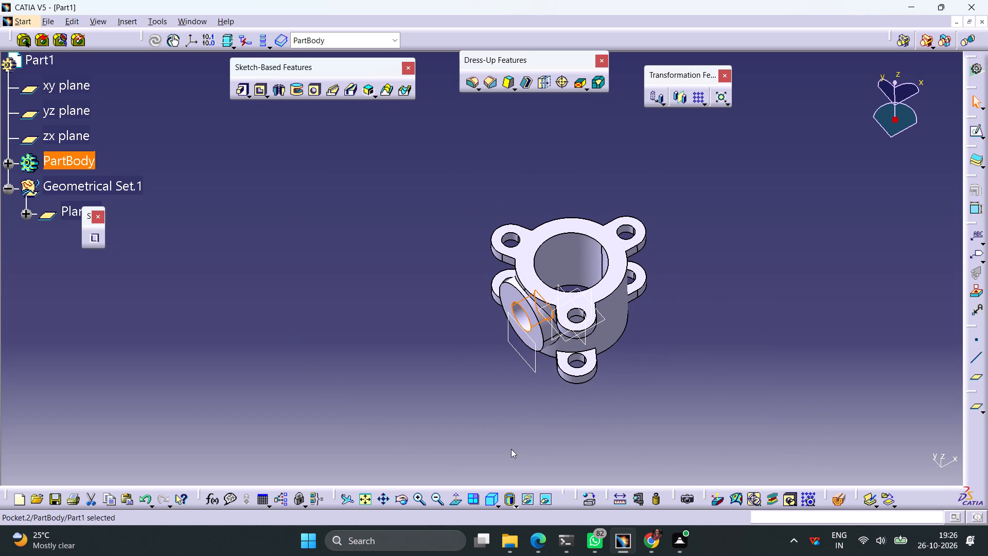
pyautogui.click(440, 432)
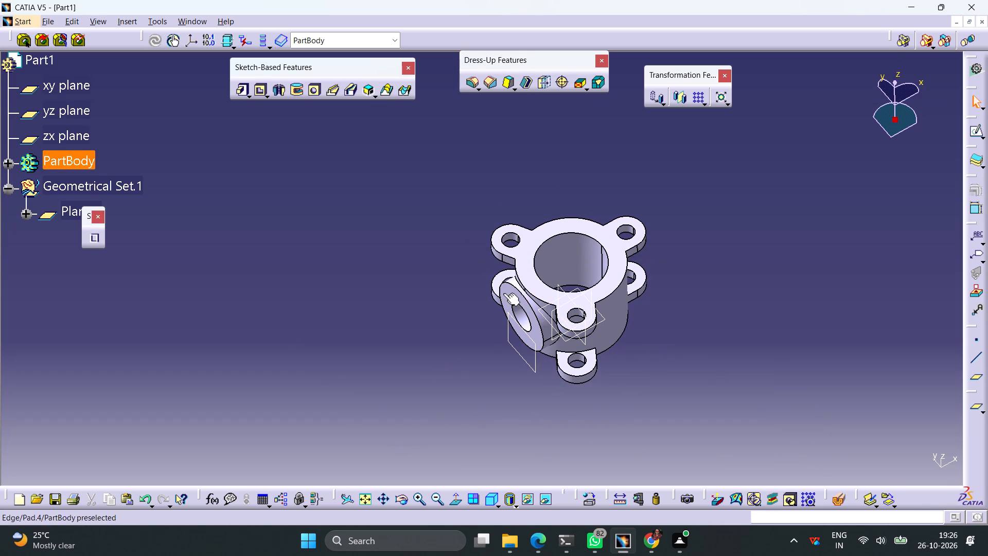
# Sketch a construction circle about 23 mm in diameter on the side boss's flat end face plane, placed clear of the body.
pyautogui.click(503, 293)
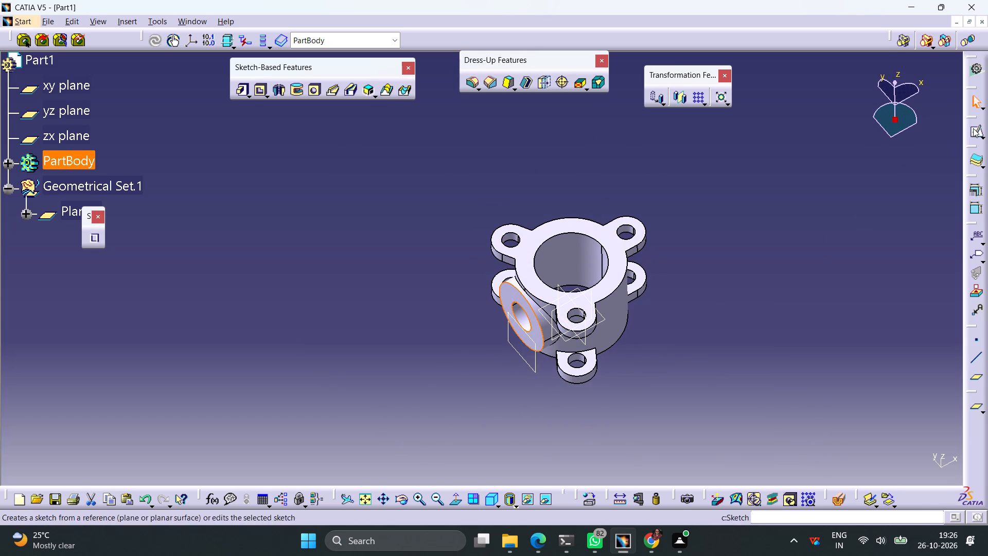
pyautogui.click(973, 128)
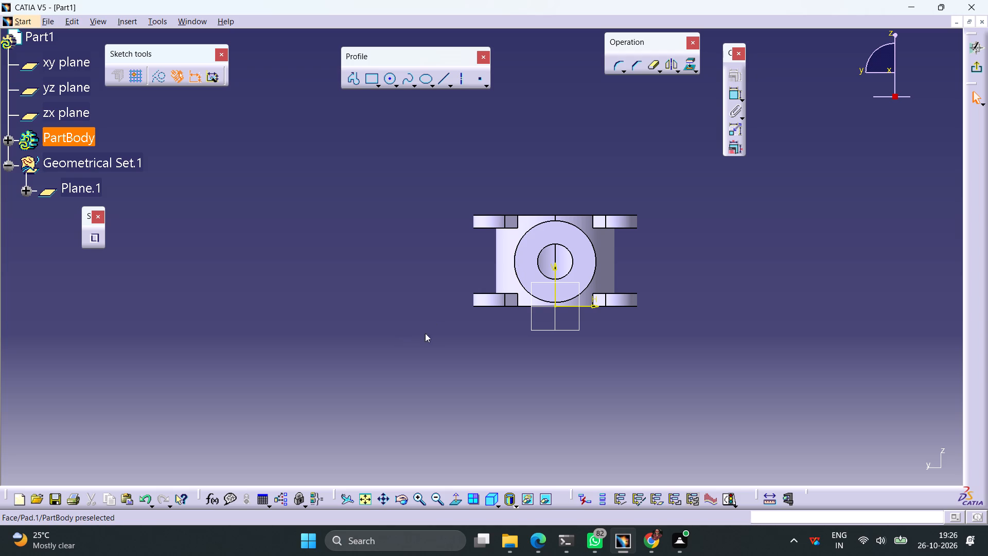
pyautogui.keyDown('ctrl'); pyautogui.moveTo(573, 189); pyautogui.dragTo(576, 135, button='middle'); pyautogui.keyUp('ctrl')
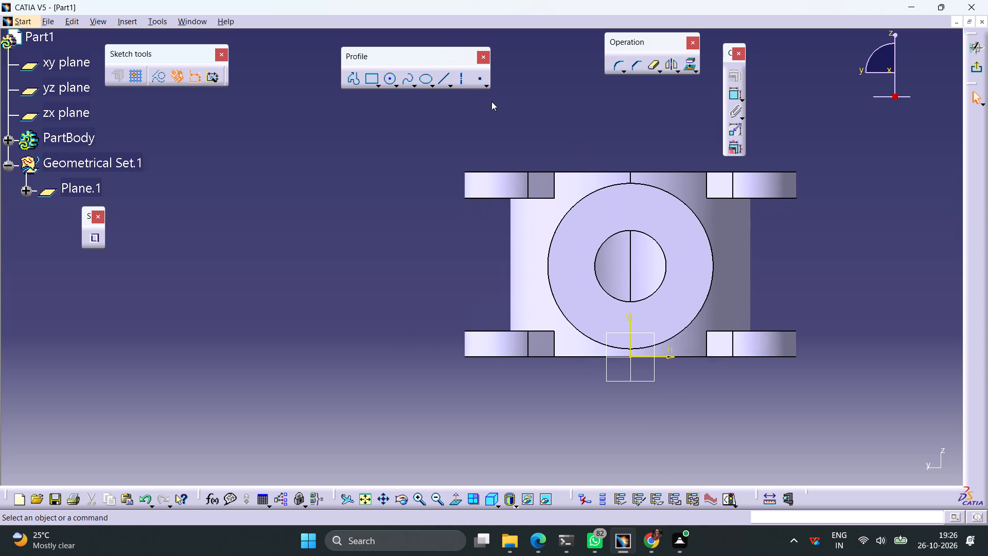
pyautogui.click(392, 83)
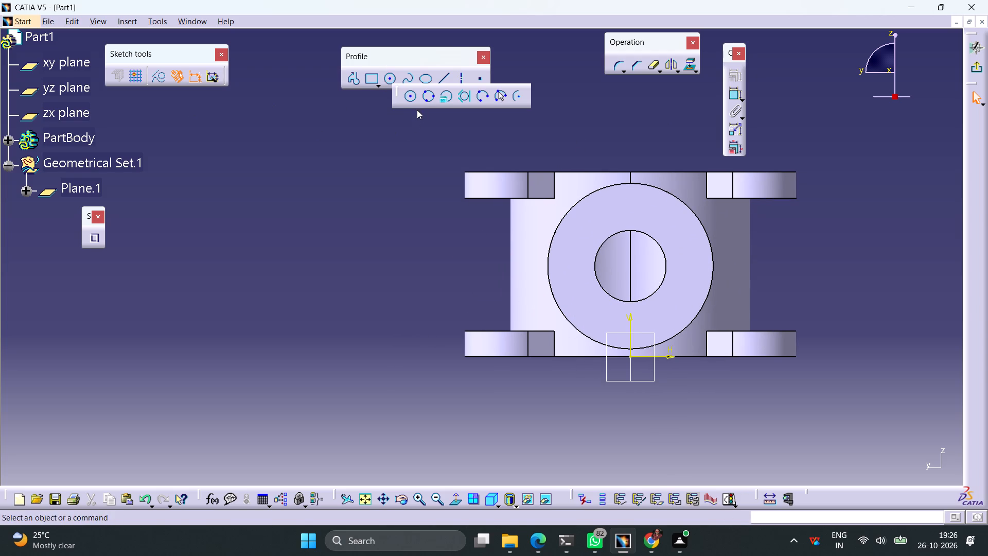
pyautogui.click(408, 99)
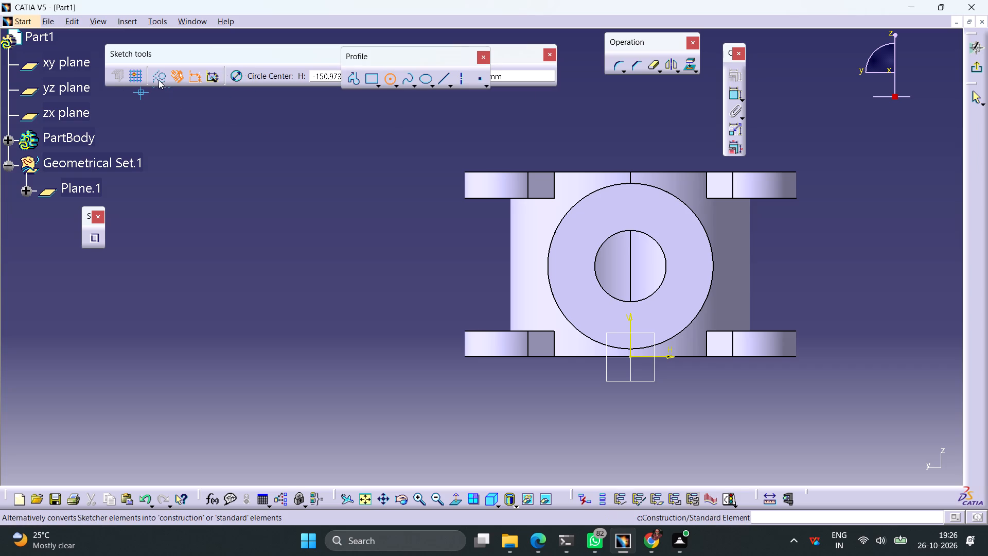
pyautogui.click(158, 80)
pyautogui.moveTo(321, 264); pyautogui.dragTo(325, 268)
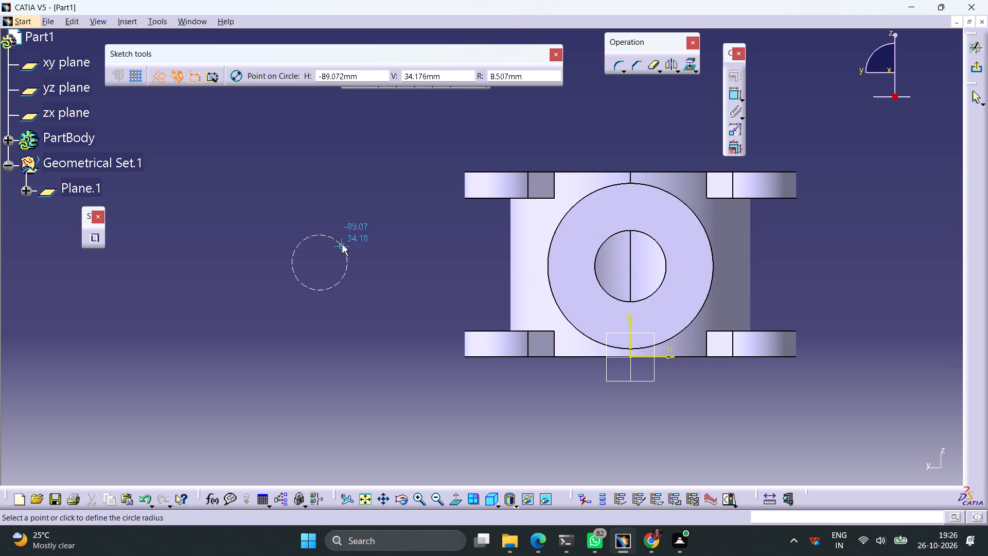
pyautogui.click(345, 234)
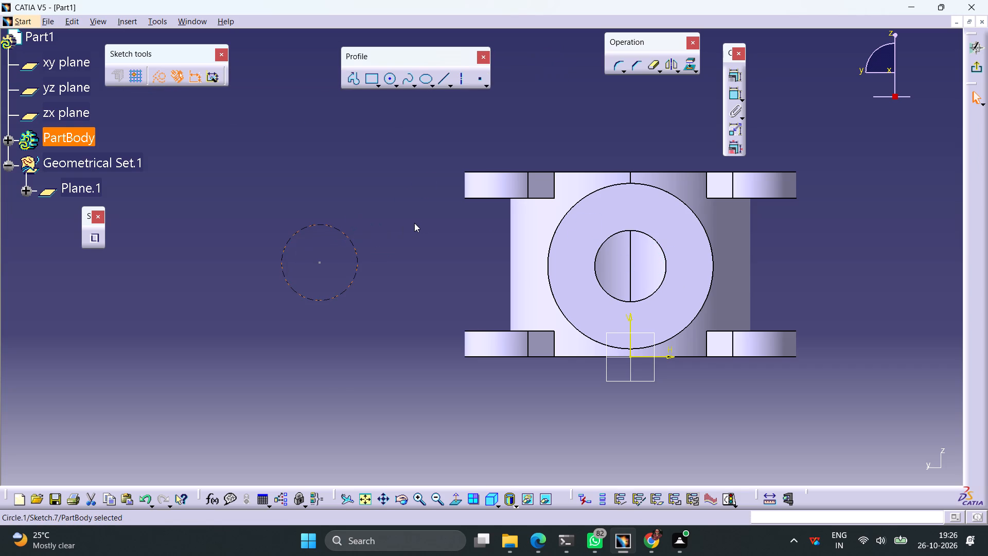
# Dimension the construction circle's diameter and set it to 38 mm.
pyautogui.click(734, 97)
pyautogui.click(385, 191)
pyautogui.doubleClick(392, 190)
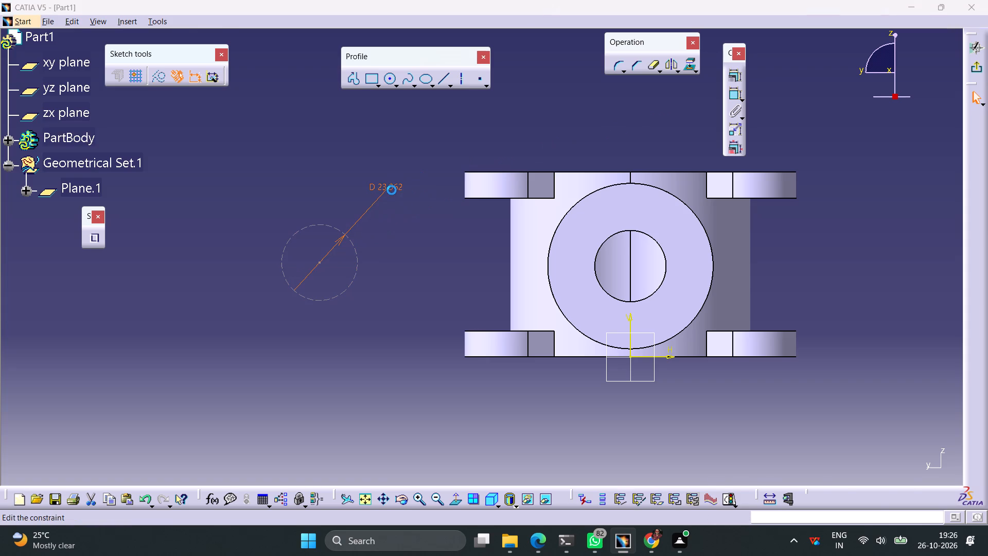
pyautogui.write('38')
pyautogui.press('Return')
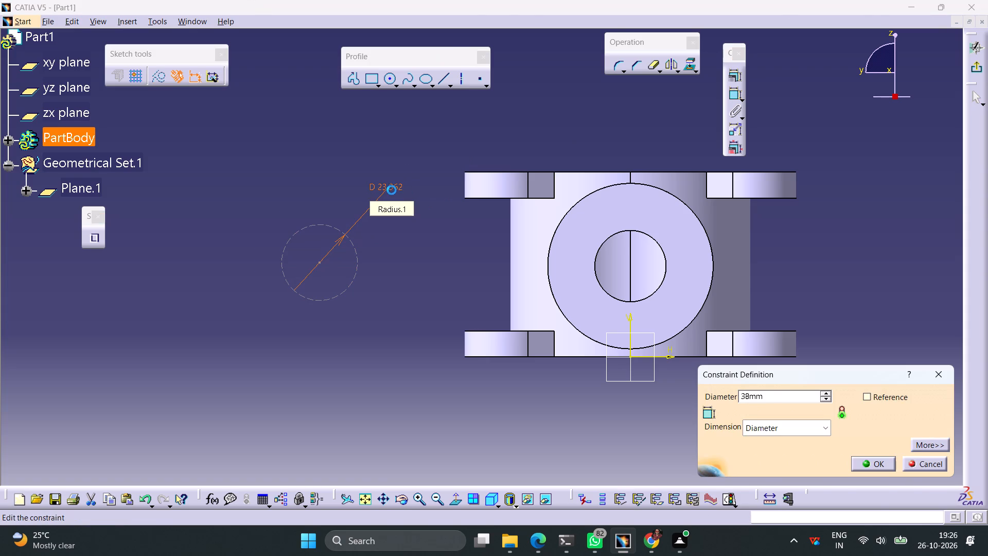
pyautogui.click(414, 314)
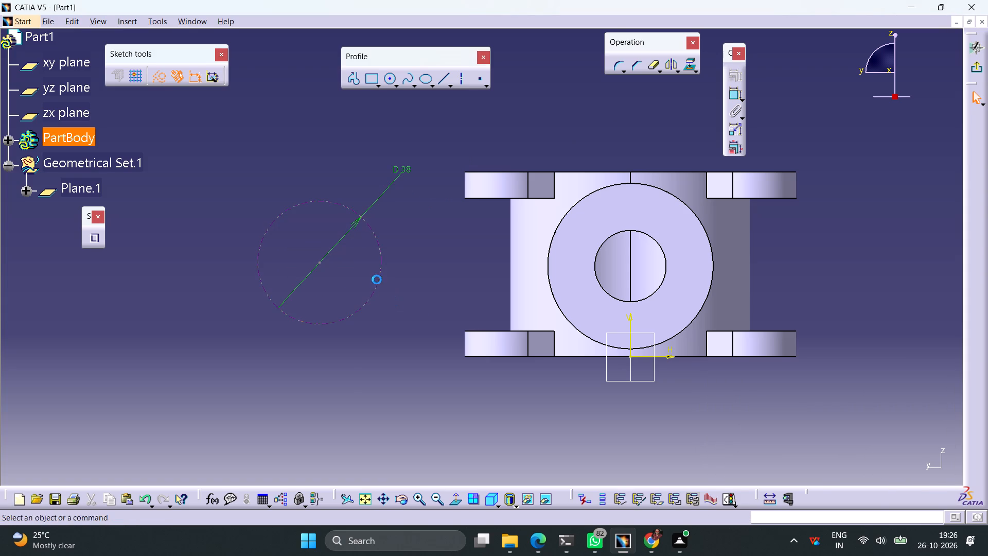
# Make the 38 mm construction circle concentric with the side boss's outer circular edge.
pyautogui.click(376, 279)
pyautogui.keyDown('ctrl'); pyautogui.click(548, 259); pyautogui.keyUp('ctrl')
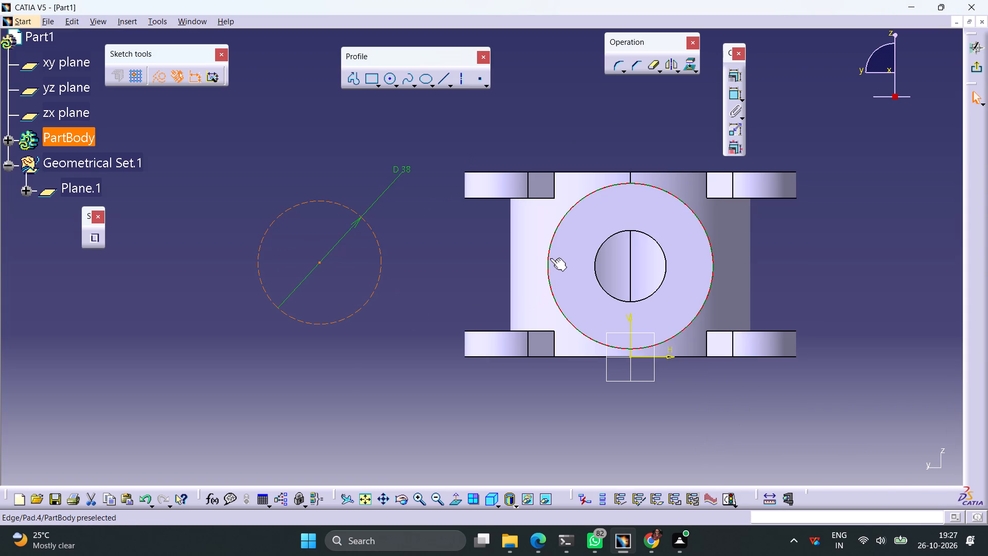
pyautogui.click(732, 75)
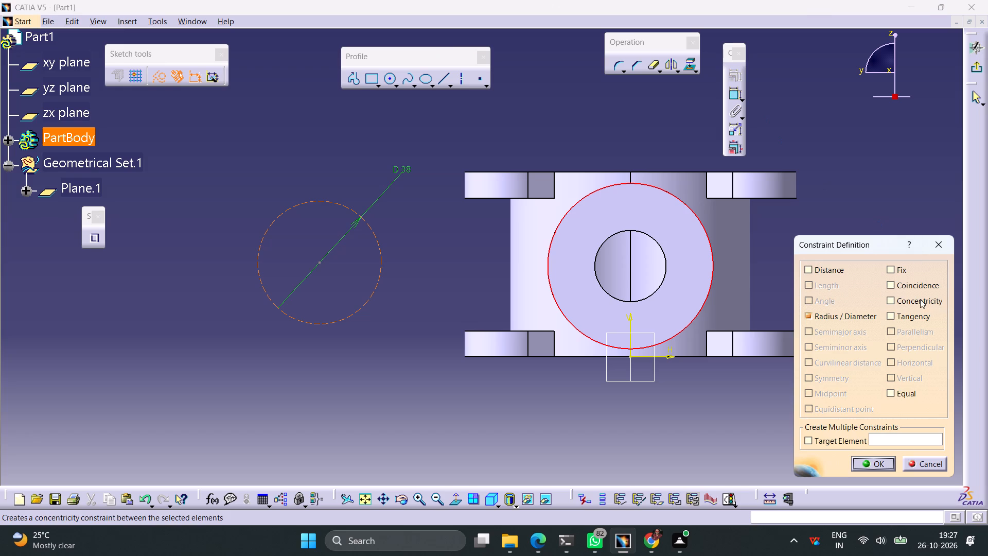
pyautogui.click(920, 299)
pyautogui.click(873, 459)
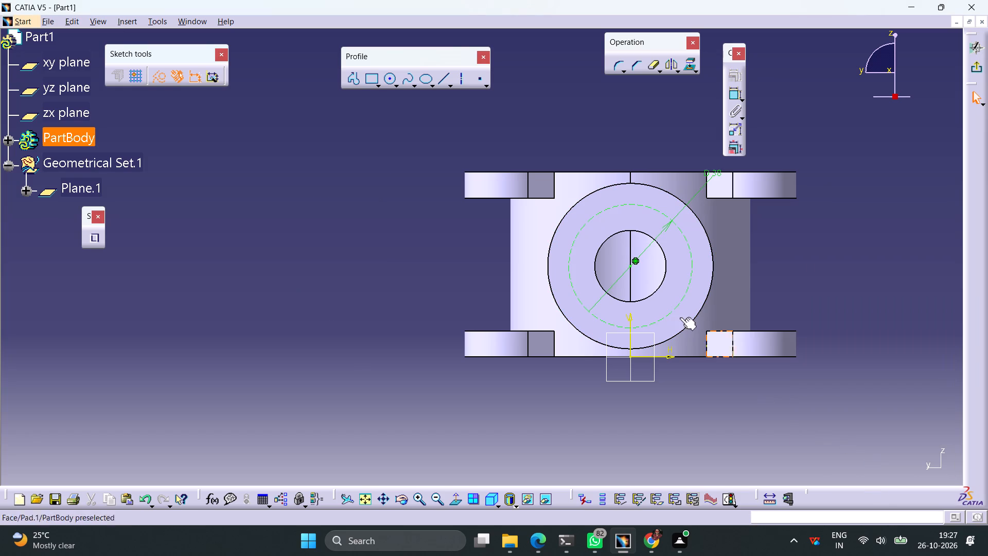
# Sketch a circle about 5 mm in diameter centred where the construction circle's top meets the vertical axis, and convert it to a standard element.
pyautogui.click(391, 79)
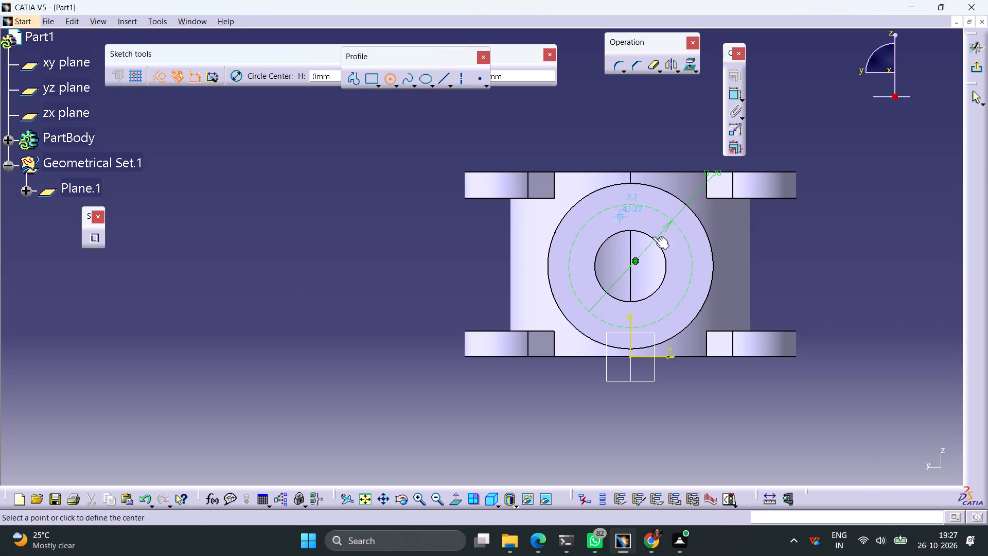
pyautogui.click(631, 205)
pyautogui.click(638, 201)
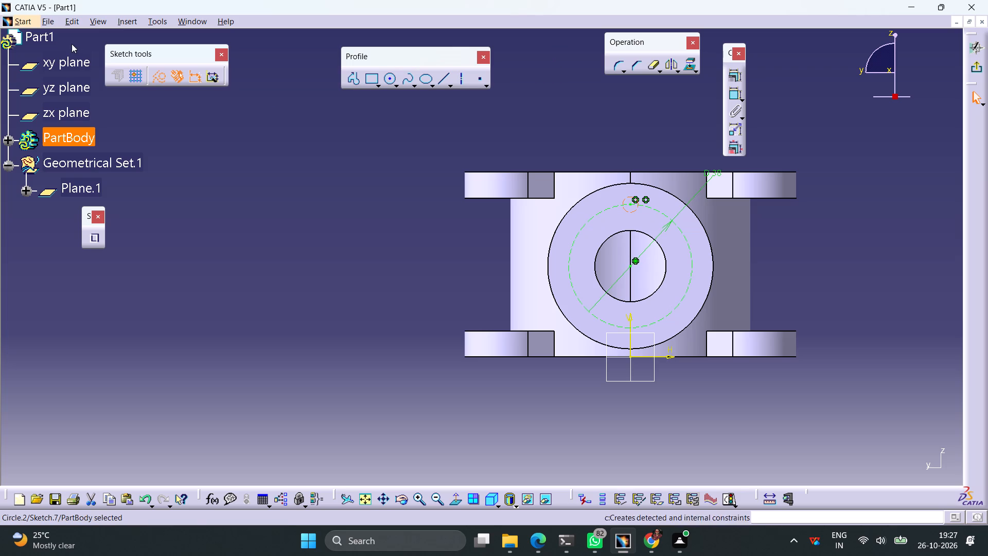
pyautogui.click(156, 77)
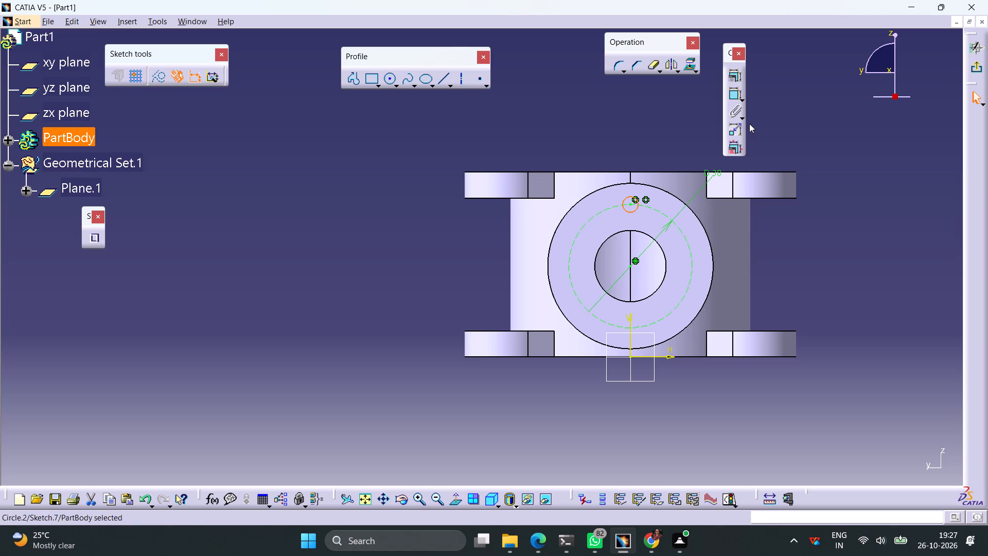
# Dimension the small circle's diameter and set it to 2.5 mm.
pyautogui.click(736, 96)
pyautogui.click(643, 125)
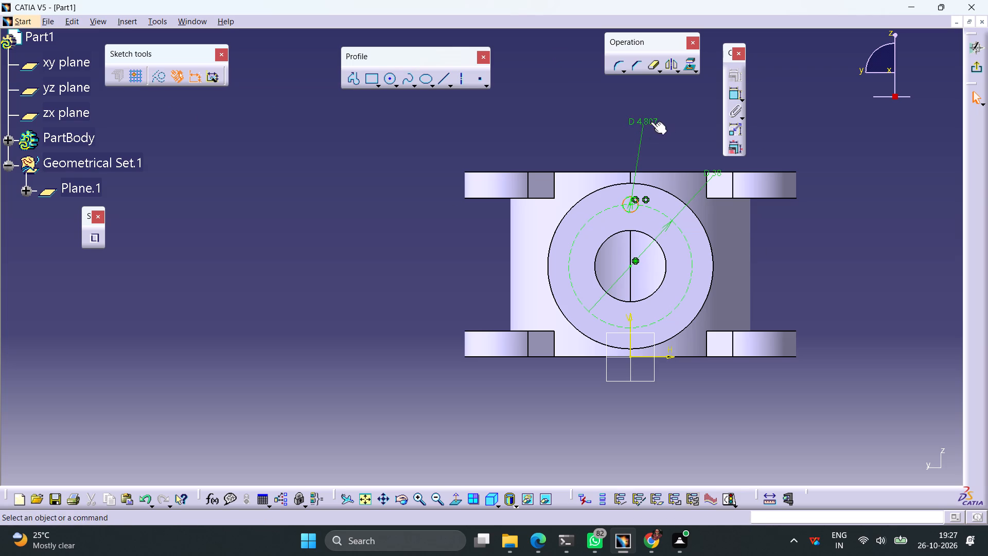
pyautogui.doubleClick(648, 121)
pyautogui.click(650, 123)
pyautogui.click(651, 124)
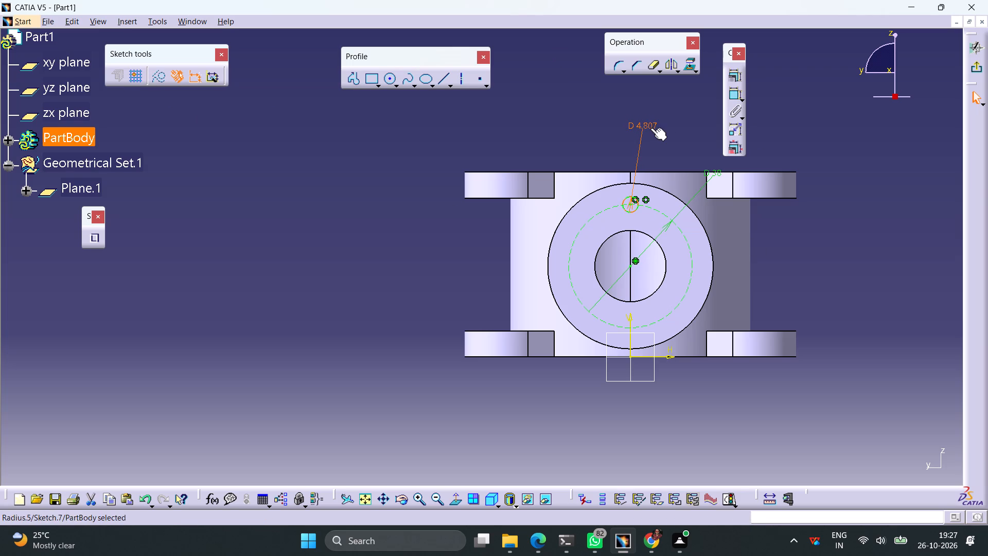
pyautogui.doubleClick(651, 129)
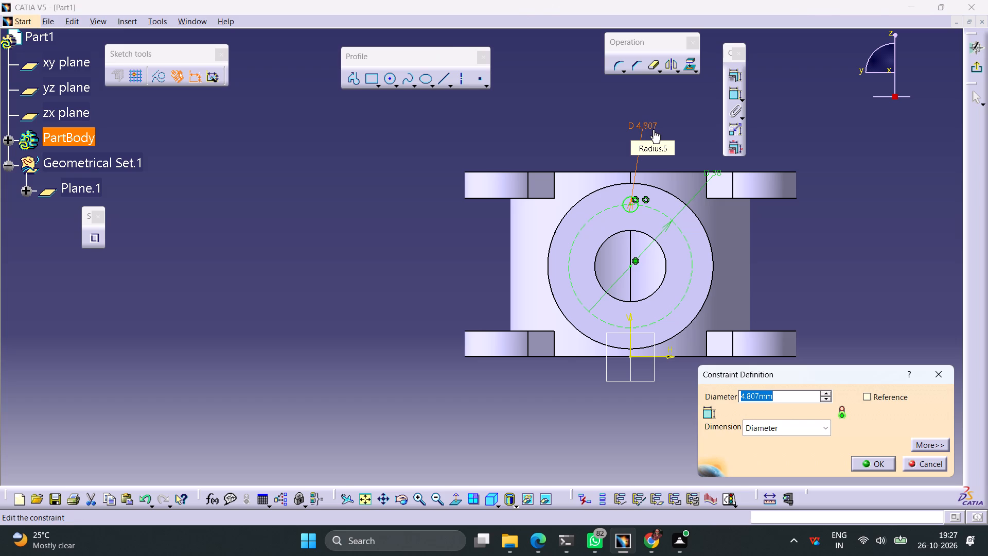
pyautogui.write('2.5')
pyautogui.press('Return')
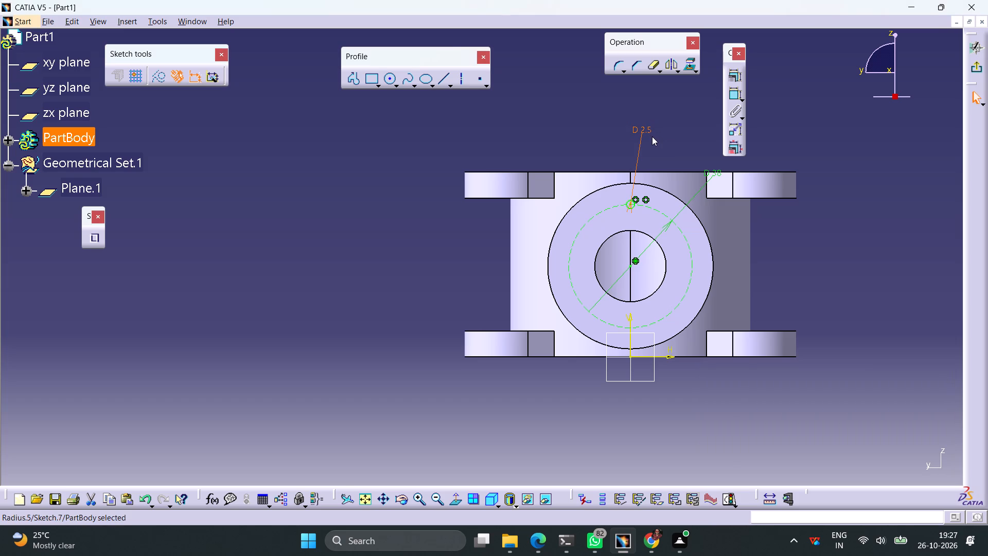
pyautogui.moveTo(837, 285); pyautogui.dragTo(841, 289)
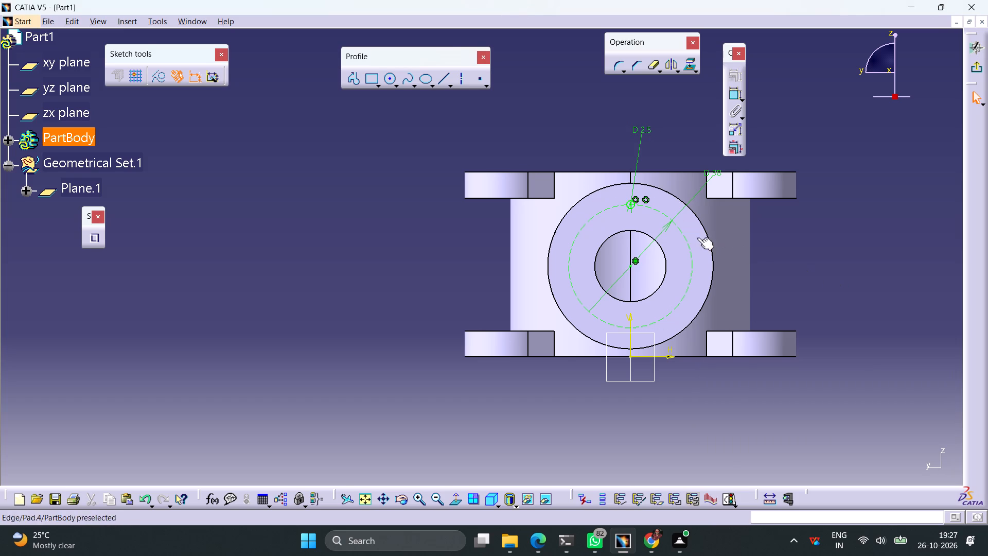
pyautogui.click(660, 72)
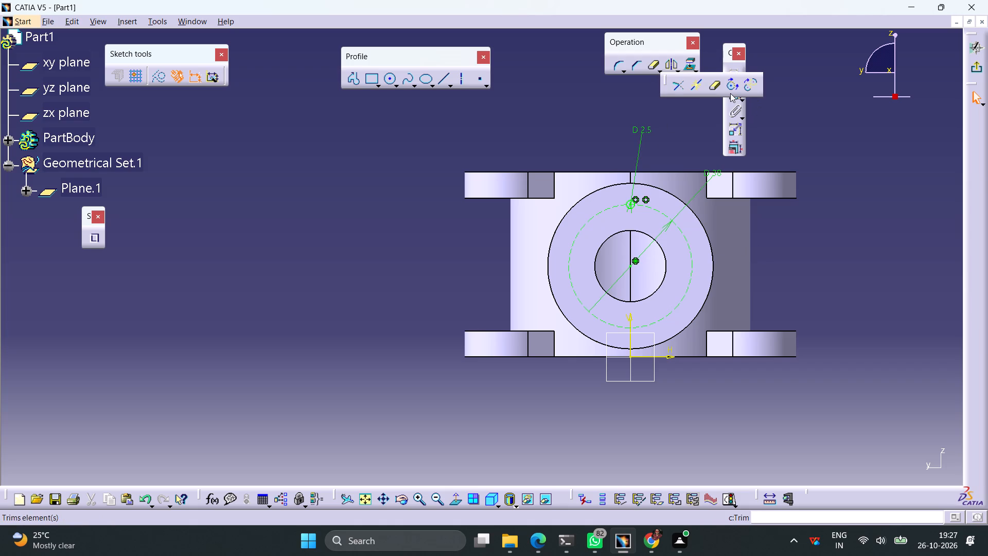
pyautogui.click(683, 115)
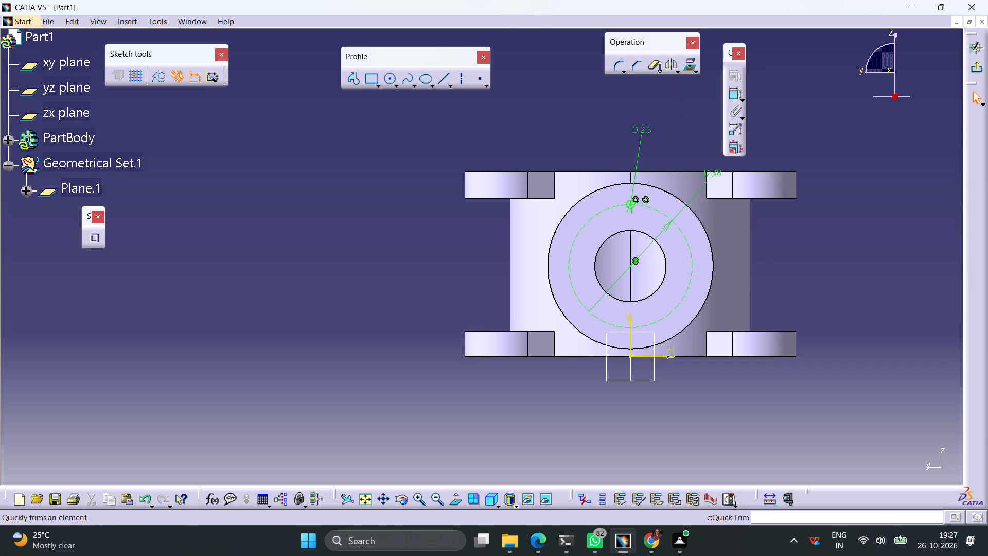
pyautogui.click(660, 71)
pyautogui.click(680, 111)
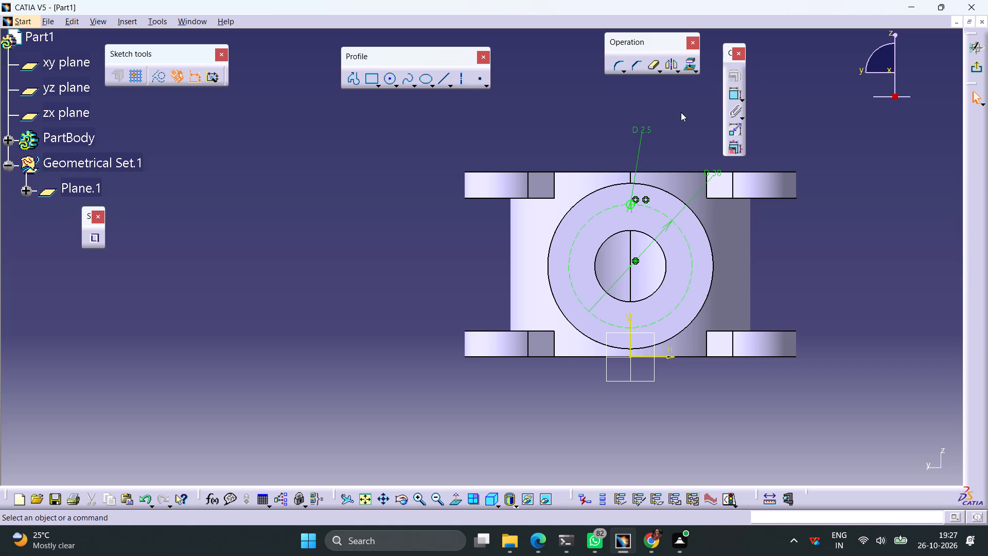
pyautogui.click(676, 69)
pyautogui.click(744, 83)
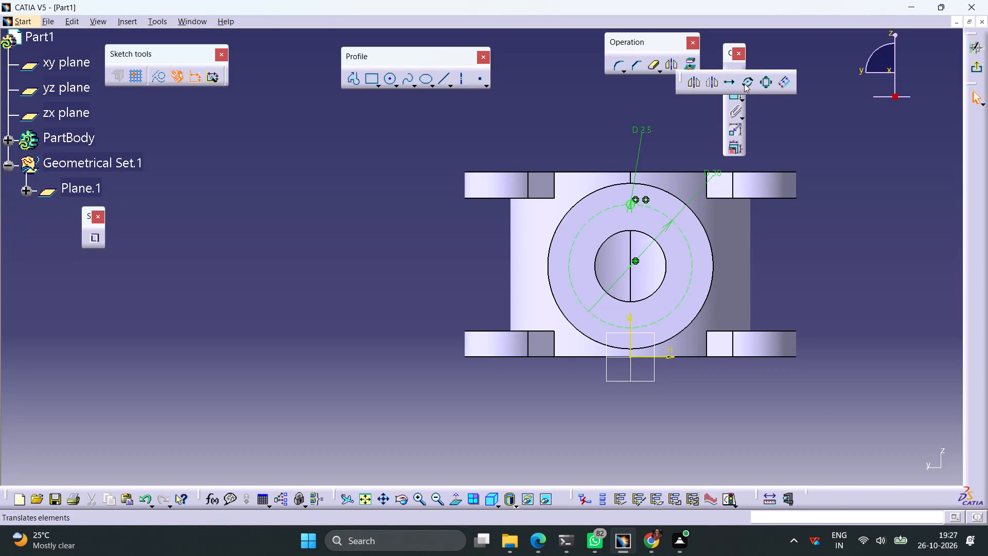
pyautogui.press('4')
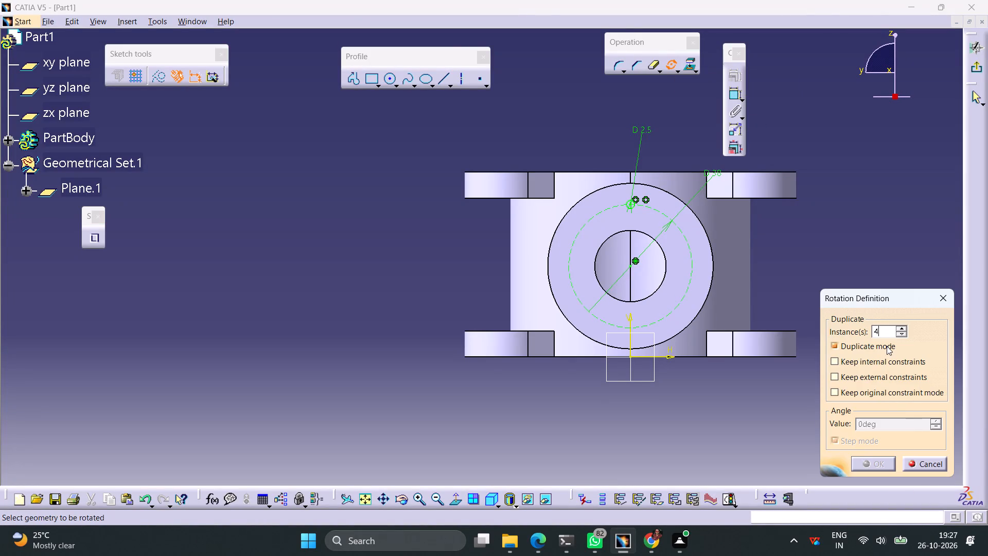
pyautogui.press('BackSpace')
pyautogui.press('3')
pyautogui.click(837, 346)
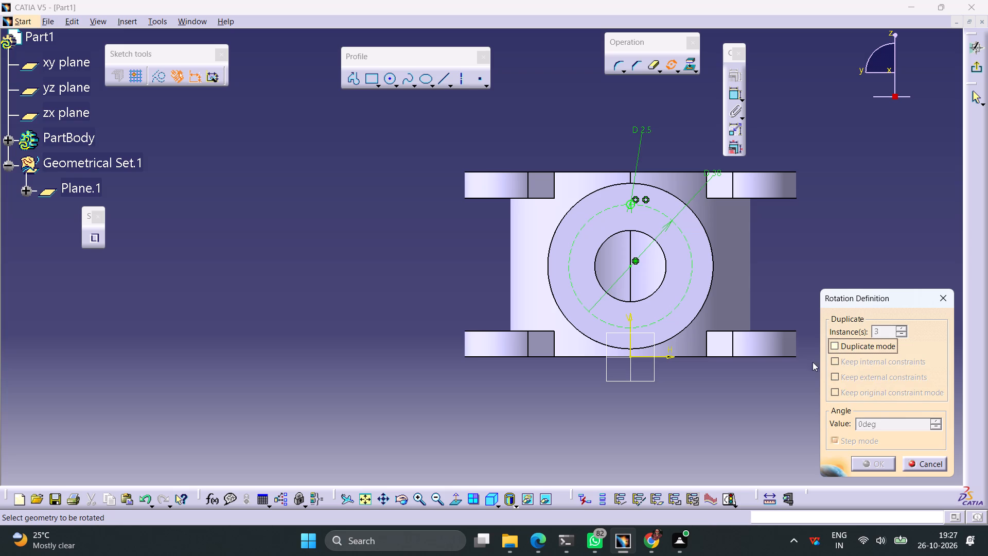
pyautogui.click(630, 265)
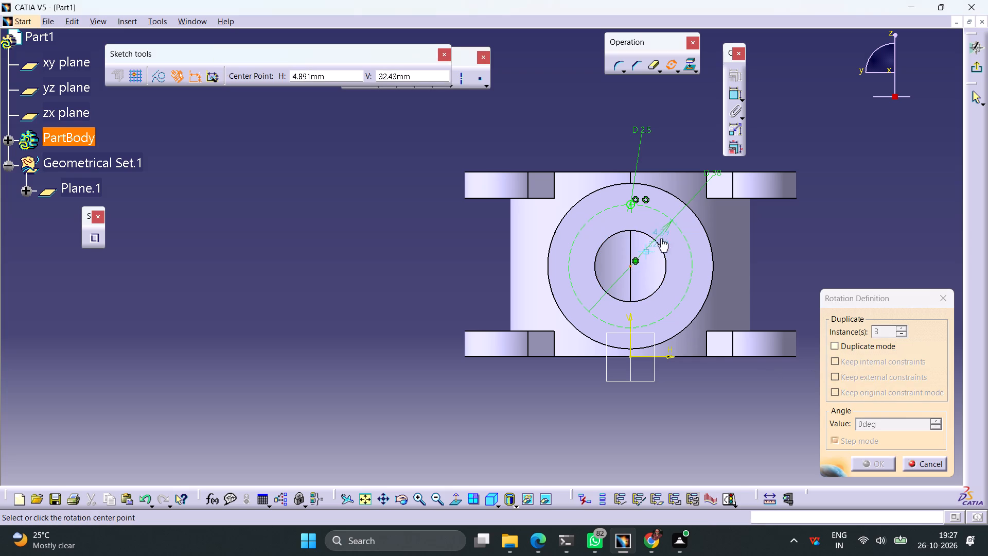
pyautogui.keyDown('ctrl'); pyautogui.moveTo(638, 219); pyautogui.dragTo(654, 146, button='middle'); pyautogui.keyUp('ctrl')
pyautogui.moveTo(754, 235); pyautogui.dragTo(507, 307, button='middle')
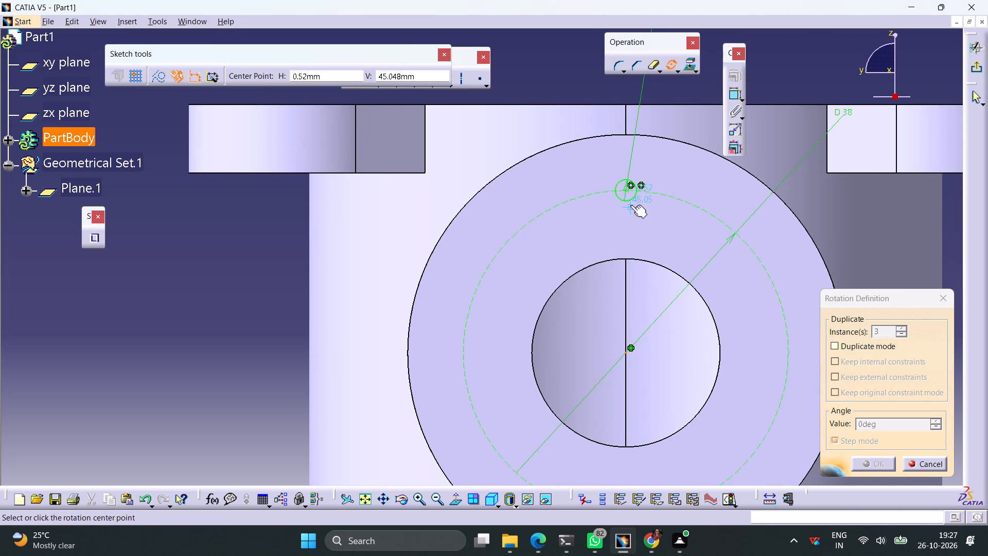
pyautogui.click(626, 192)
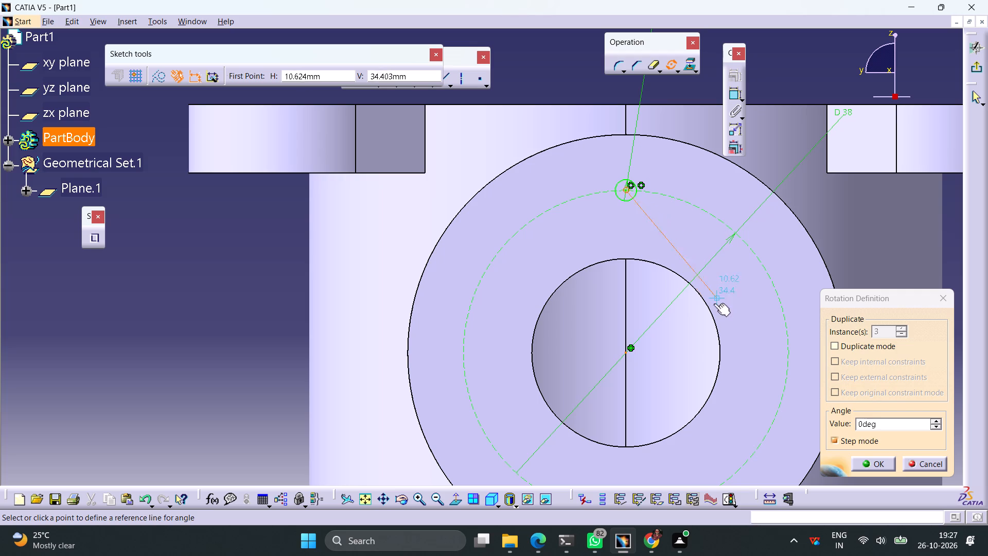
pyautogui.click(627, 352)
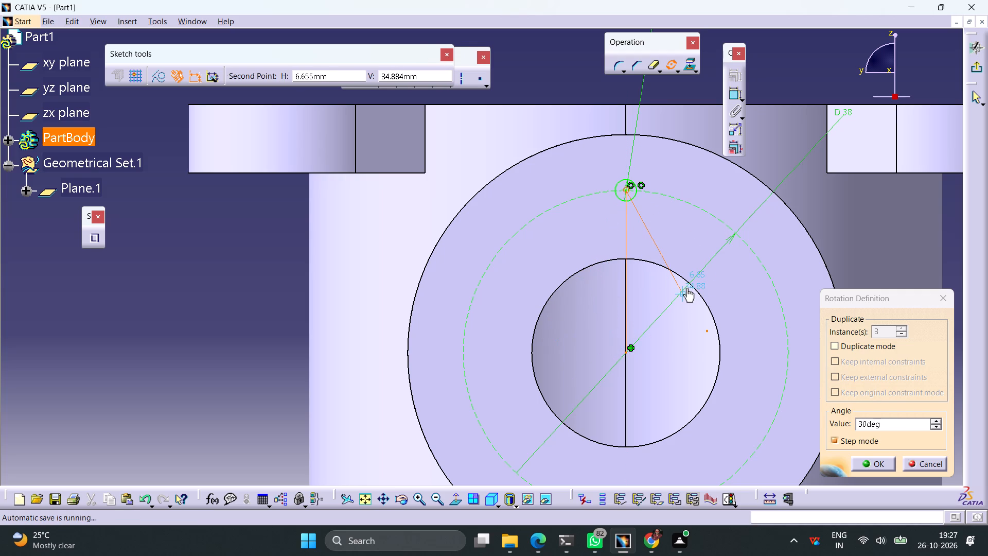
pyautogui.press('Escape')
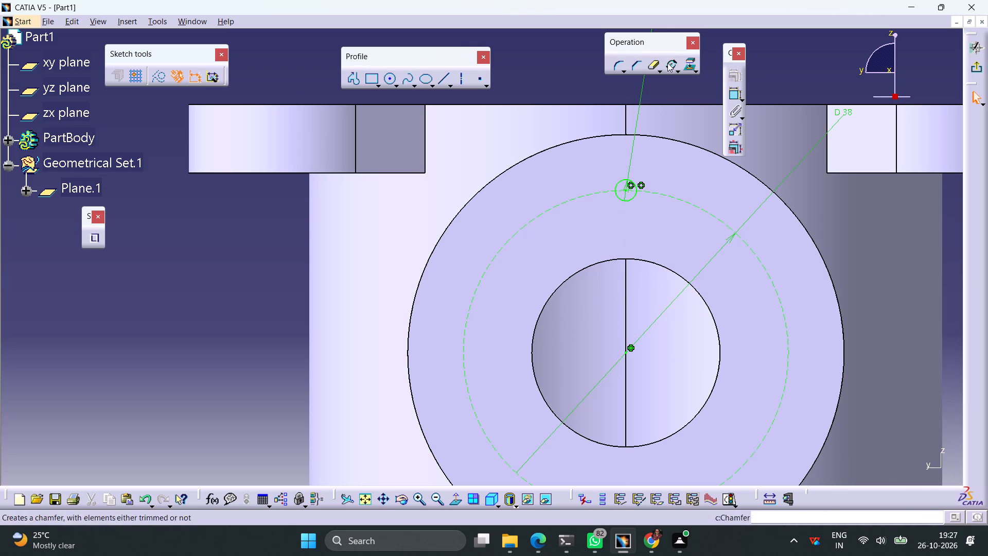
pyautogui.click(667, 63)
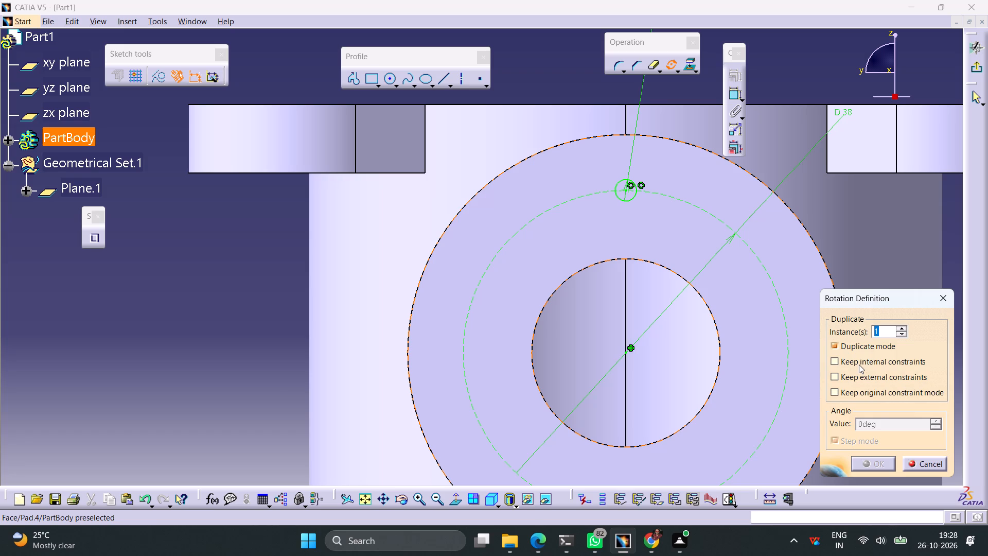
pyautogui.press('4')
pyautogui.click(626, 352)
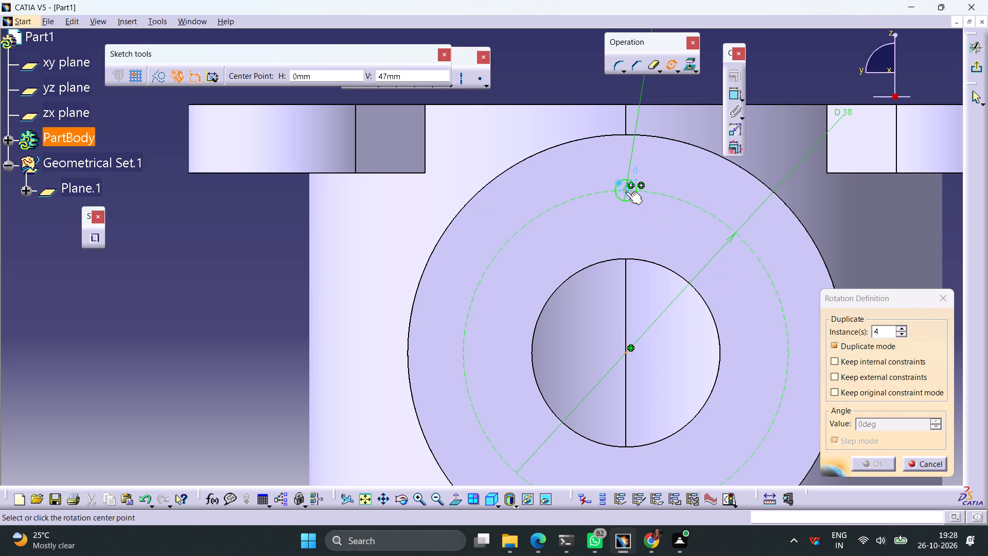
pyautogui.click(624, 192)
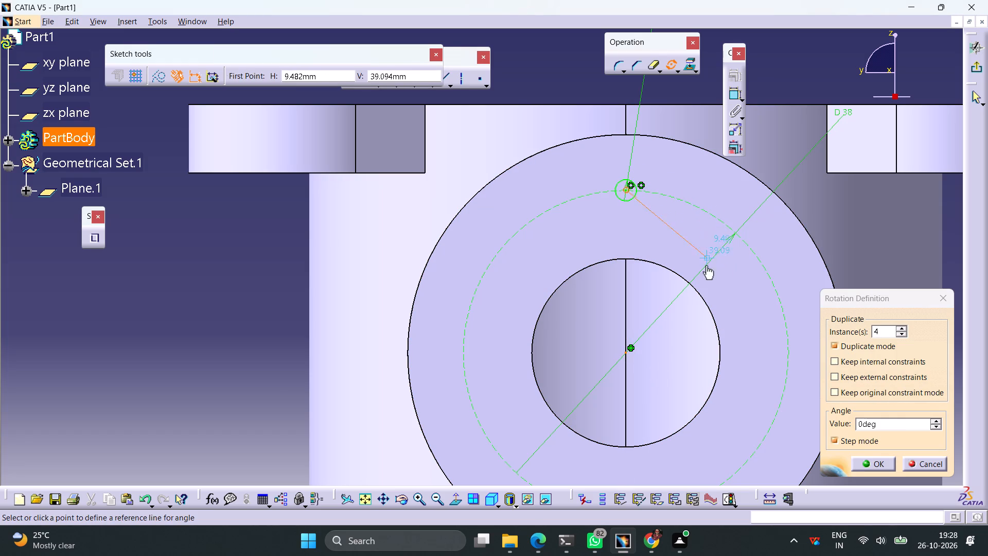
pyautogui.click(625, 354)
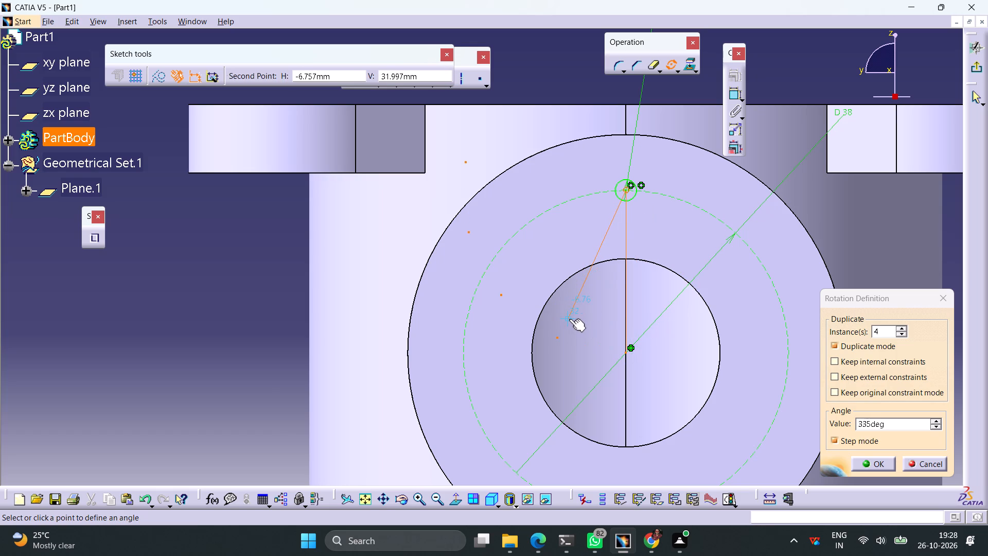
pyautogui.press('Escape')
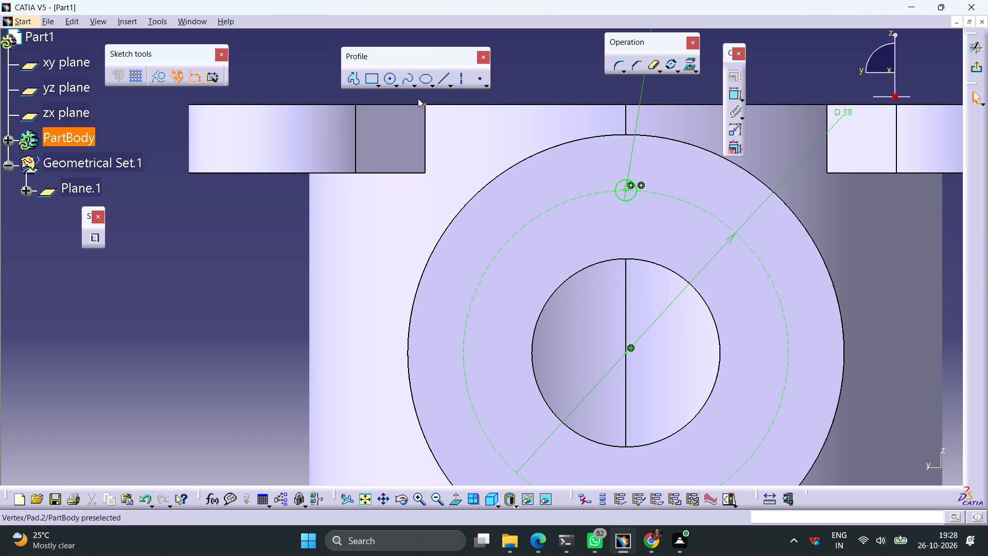
# Sketch a line from the side boss's centre diagonally down and outward past the lower lug, at about 226°.
pyautogui.click(445, 83)
pyautogui.keyDown('ctrl'); pyautogui.moveTo(527, 249); pyautogui.dragTo(520, 317, button='middle'); pyautogui.keyUp('ctrl')
pyautogui.click(538, 296)
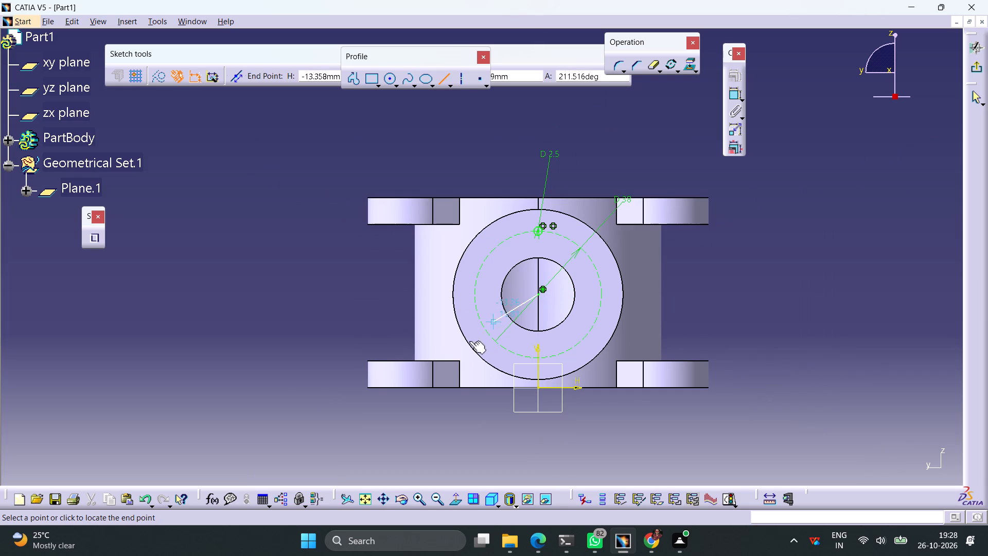
pyautogui.click(381, 456)
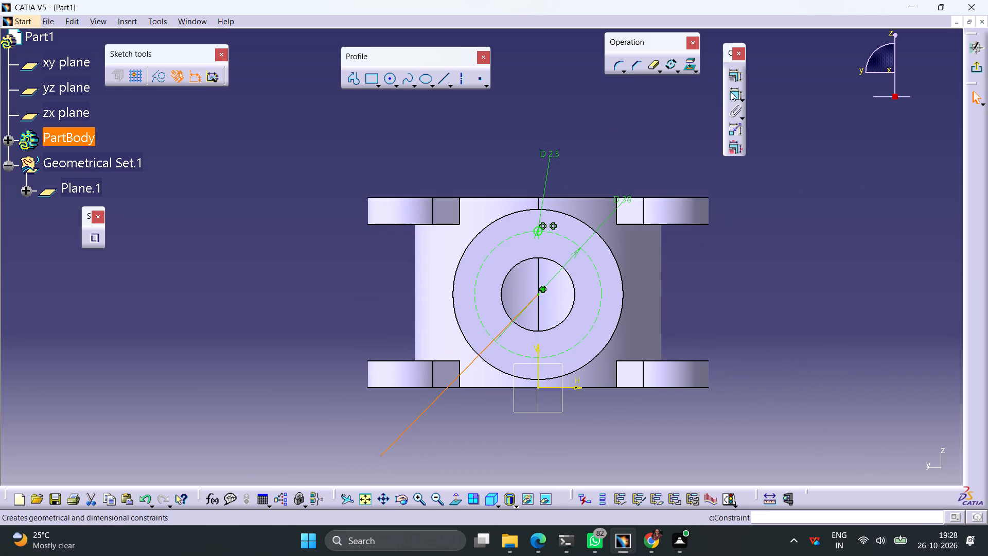
# Dimension the angle between the diagonal line and the sketch's vertical axis and set it to 120°.
pyautogui.moveTo(733, 94); pyautogui.dragTo(738, 100)
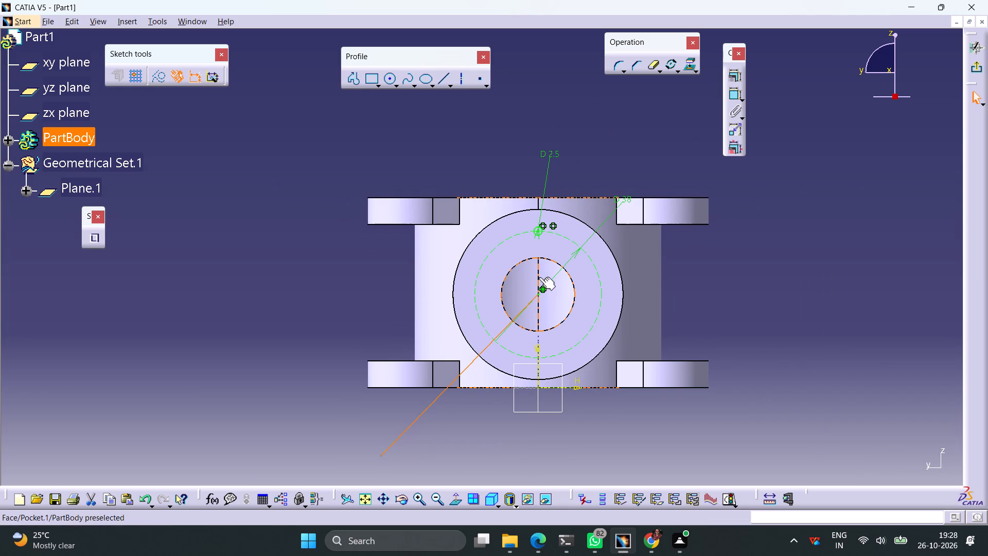
pyautogui.click(537, 373)
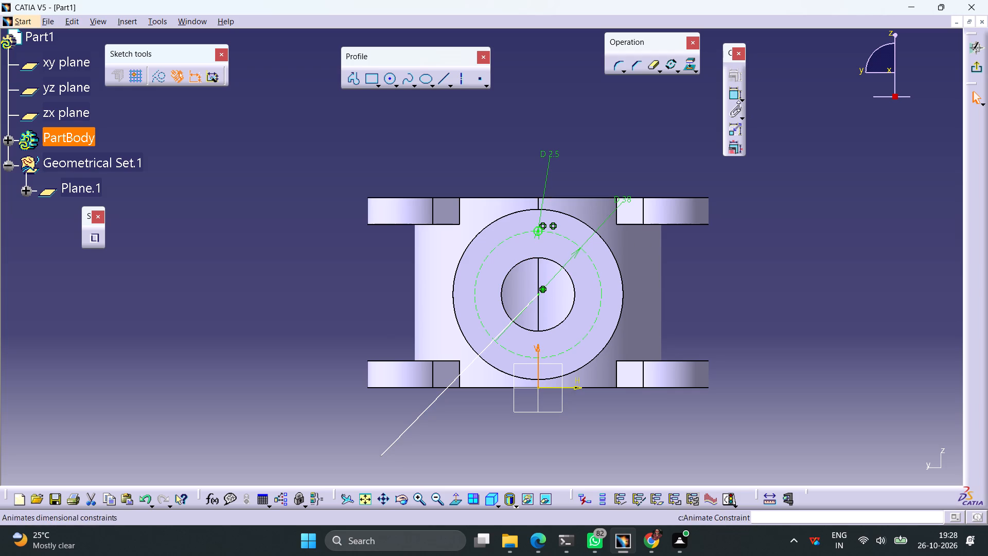
pyautogui.click(734, 92)
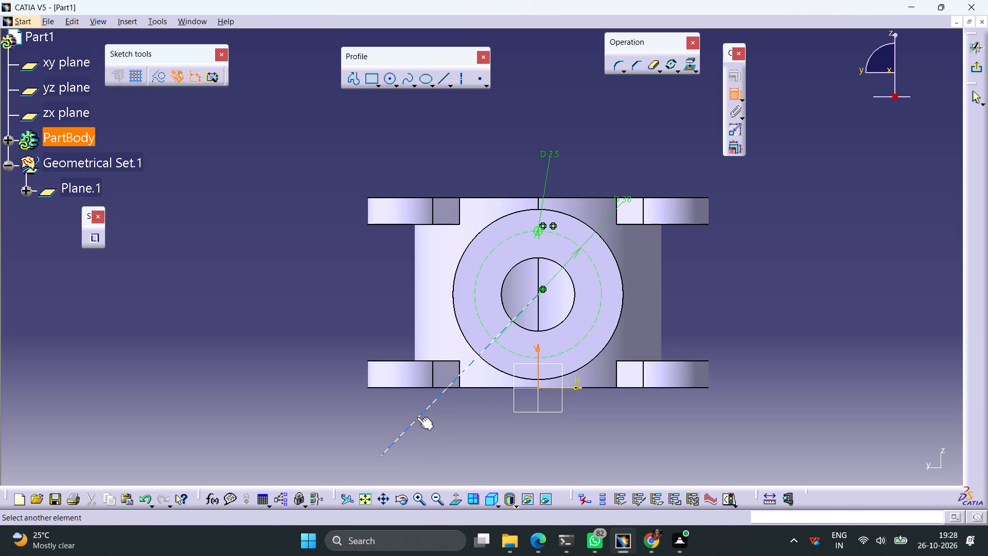
pyautogui.click(418, 417)
pyautogui.click(367, 306)
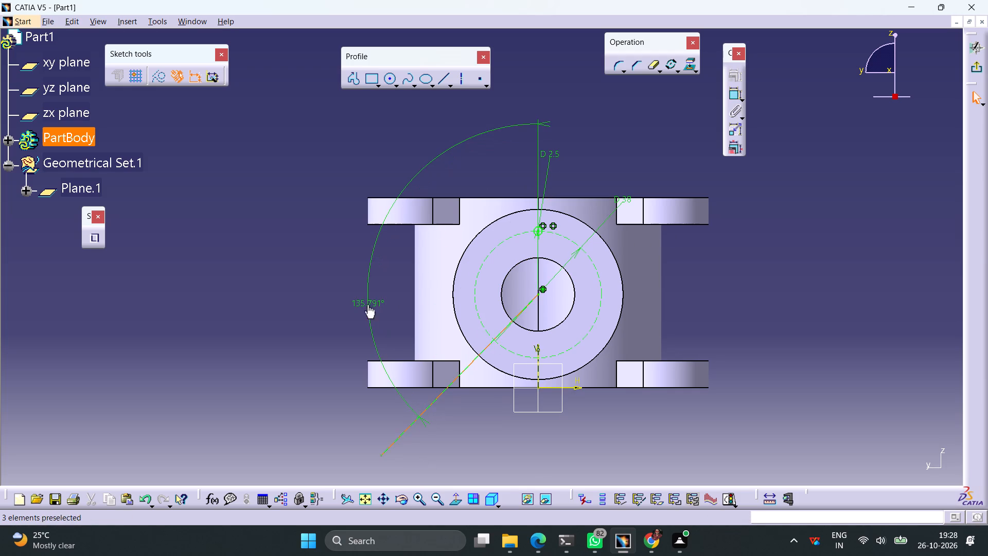
pyautogui.doubleClick(372, 302)
pyautogui.write('120')
pyautogui.press('Return')
pyautogui.click(292, 308)
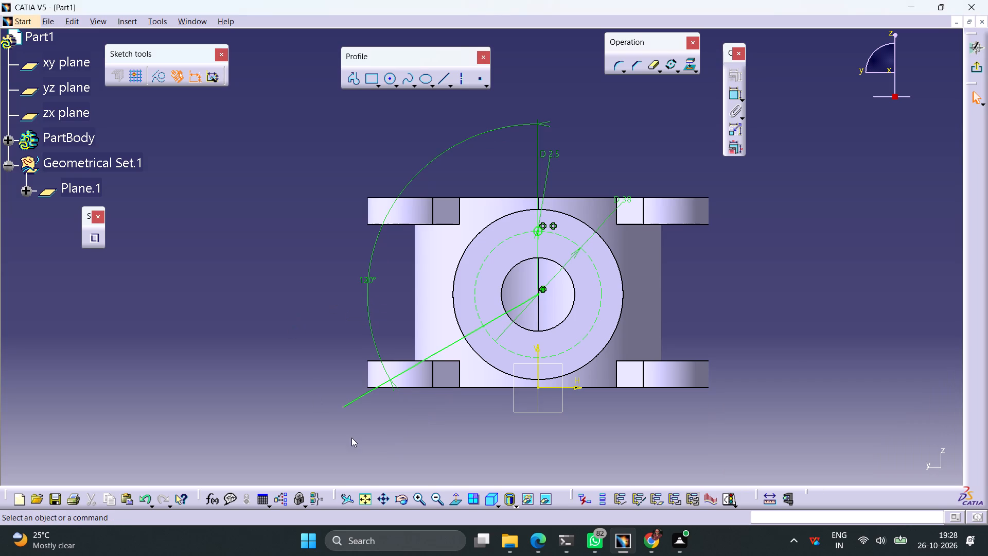
# Convert the 120° line to a construction element.
pyautogui.click(356, 402)
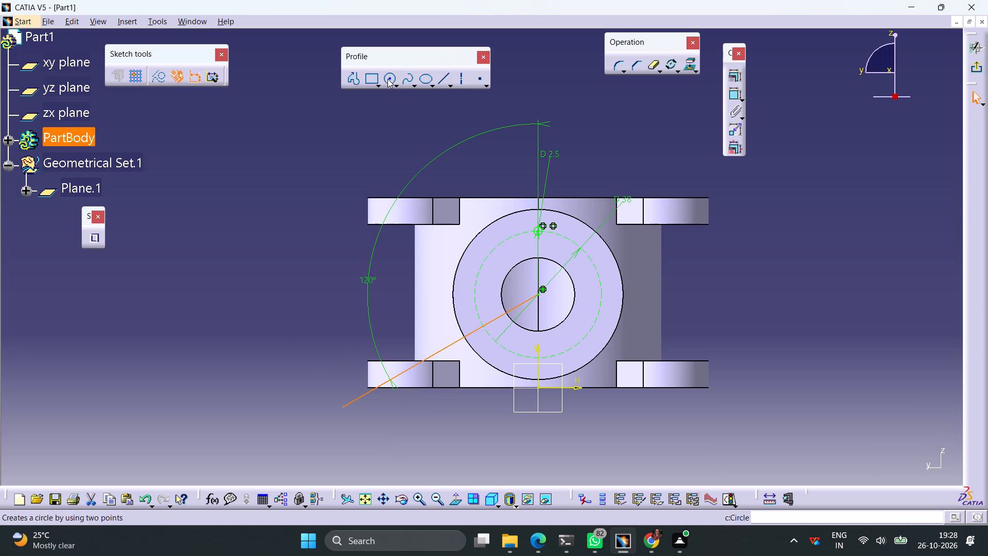
pyautogui.click(155, 80)
pyautogui.click(224, 306)
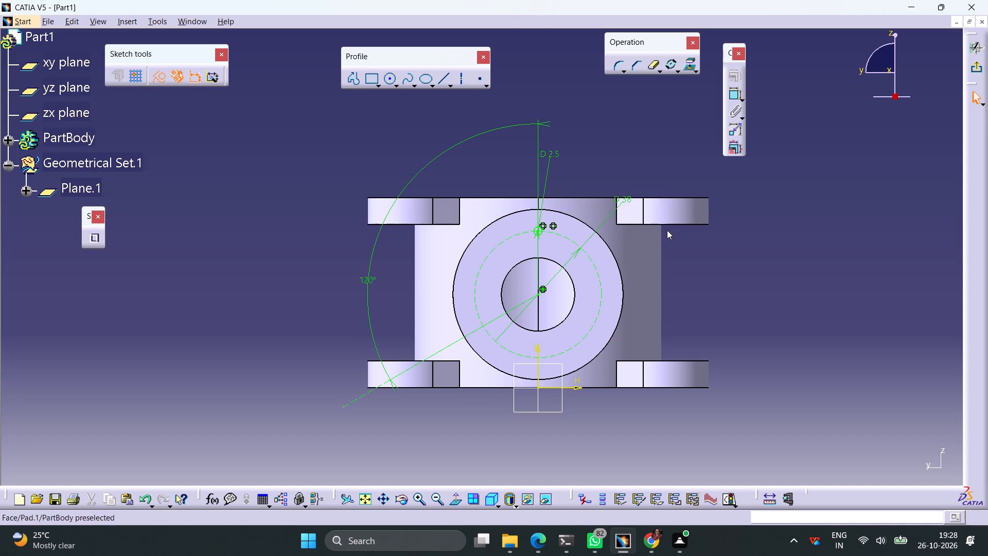
# Sketch a circle about 6 mm in diameter centred where the 120° line crosses the construction circle, and convert it to a standard element.
pyautogui.click(389, 80)
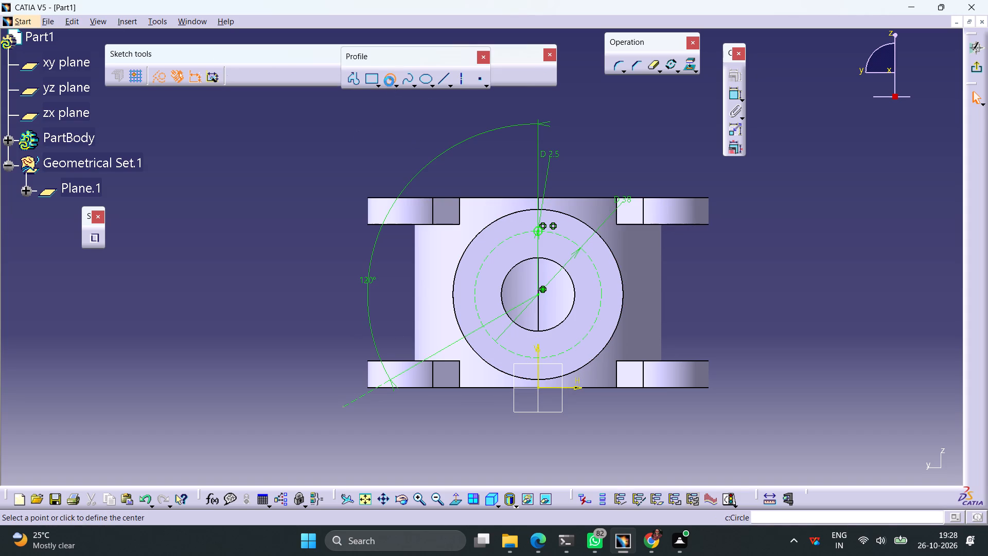
pyautogui.keyDown('ctrl'); pyautogui.moveTo(471, 369); pyautogui.dragTo(499, 290, button='middle'); pyautogui.keyUp('ctrl')
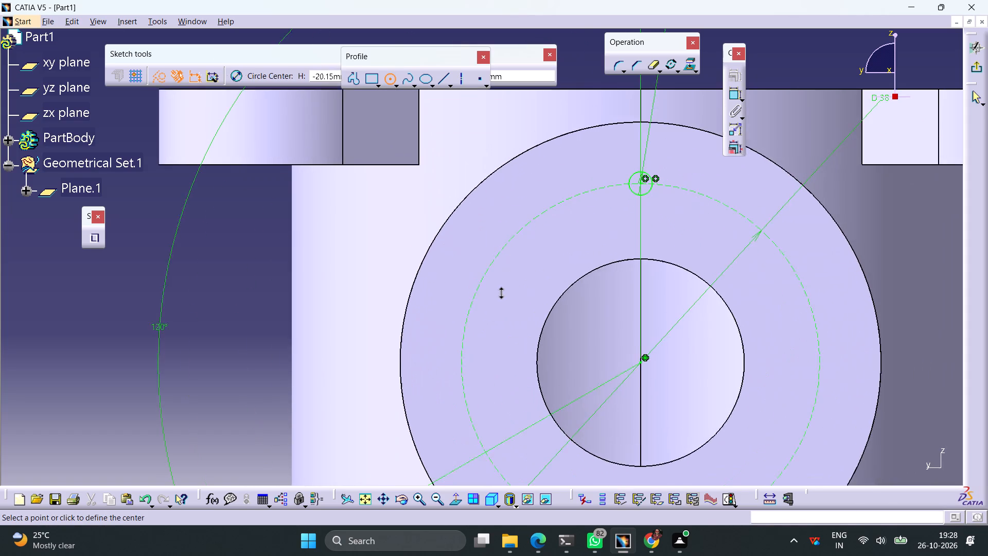
pyautogui.keyDown('ctrl'); pyautogui.moveTo(499, 290); pyautogui.dragTo(500, 290, button='middle'); pyautogui.keyUp('ctrl')
pyautogui.moveTo(509, 366); pyautogui.dragTo(457, 203, button='middle')
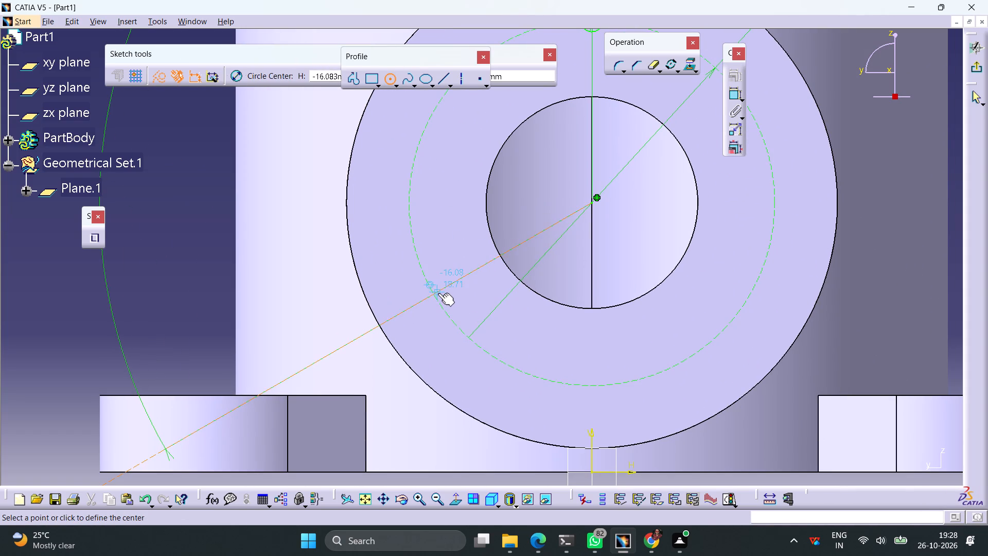
pyautogui.click(434, 294)
pyautogui.click(442, 266)
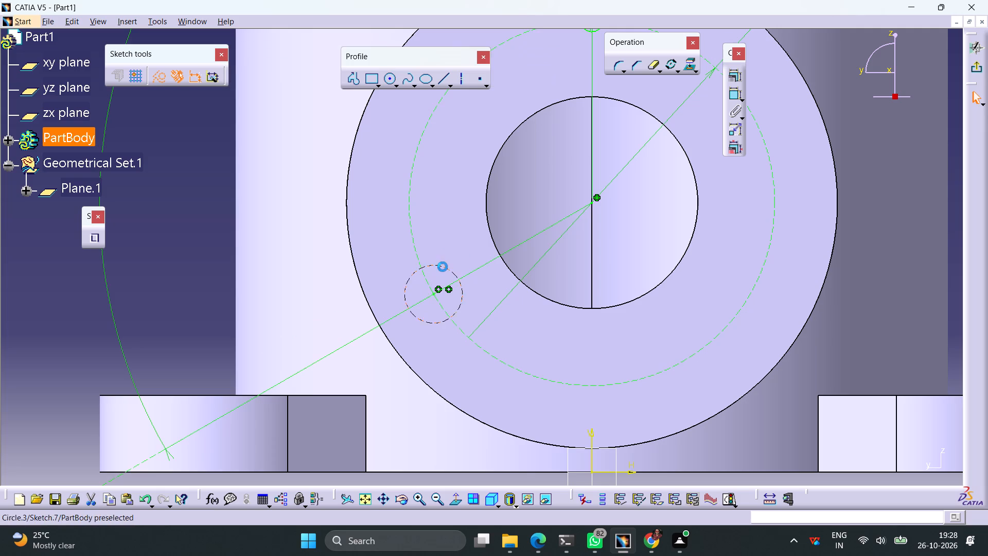
pyautogui.click(158, 76)
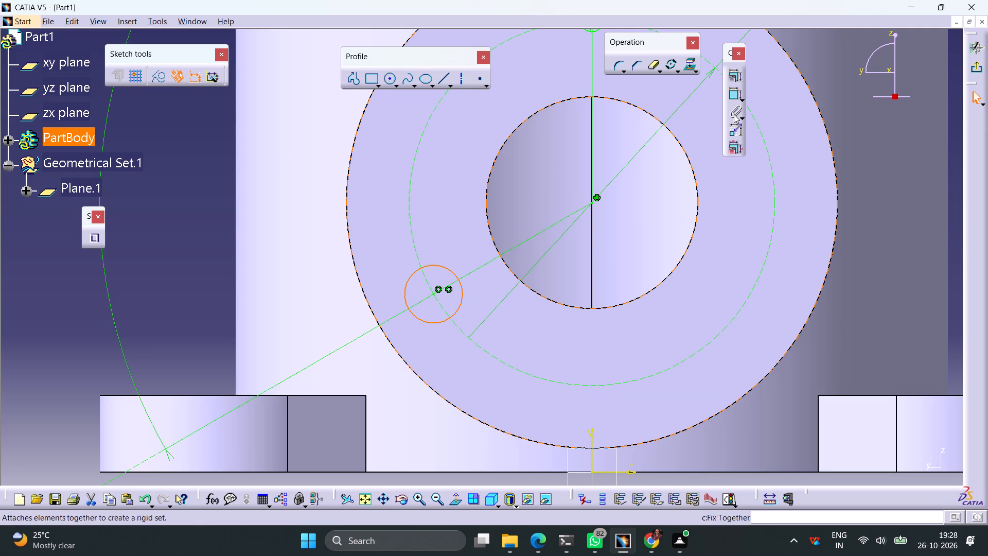
# Dimension the diameter of the small circle on the 120° line and set it to 2.5 mm.
pyautogui.click(734, 93)
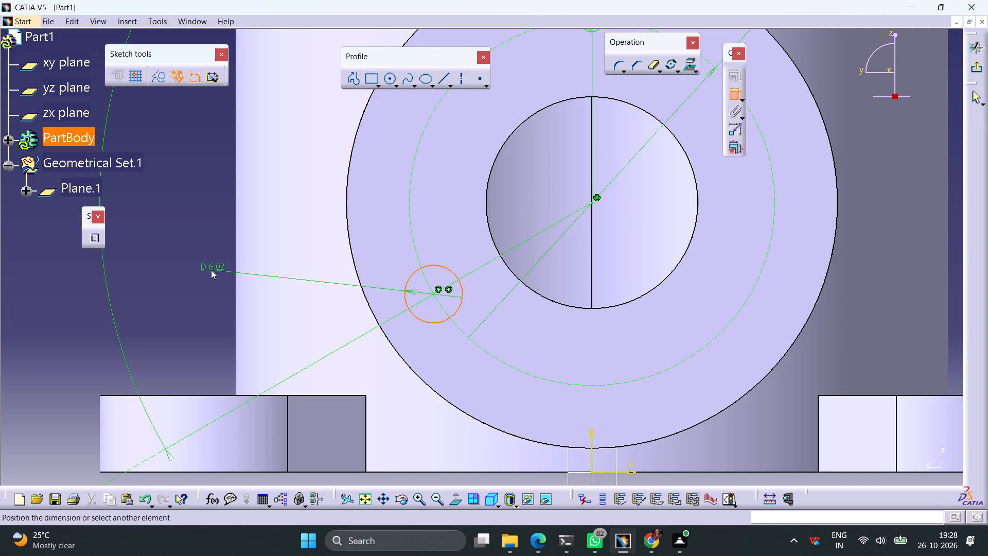
pyautogui.click(211, 270)
pyautogui.doubleClick(213, 264)
pyautogui.write('2.5')
pyautogui.press('Return')
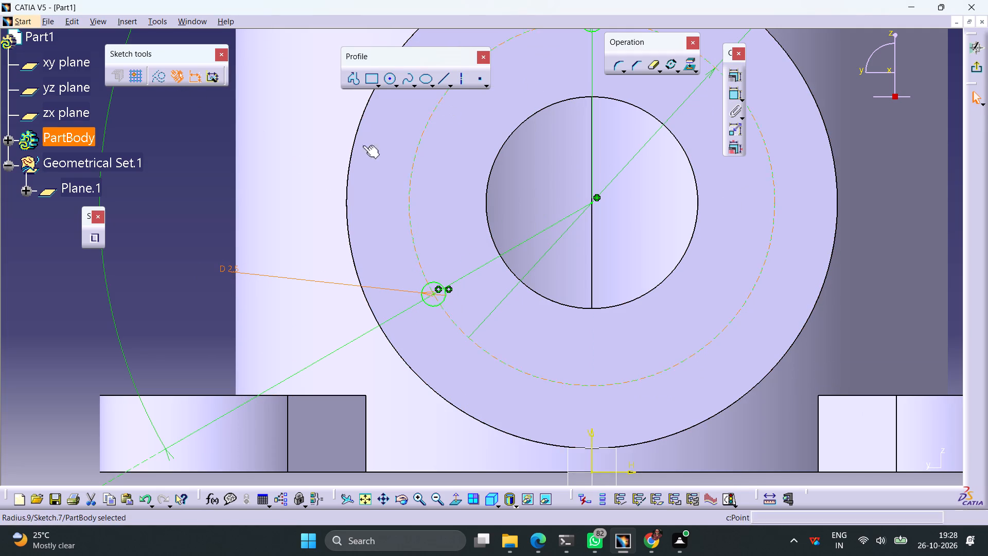
pyautogui.click(213, 192)
# Mirror the 2.5 mm circle on the 120° line about the sketch's vertical axis and exit the sketch.
pyautogui.click(436, 310)
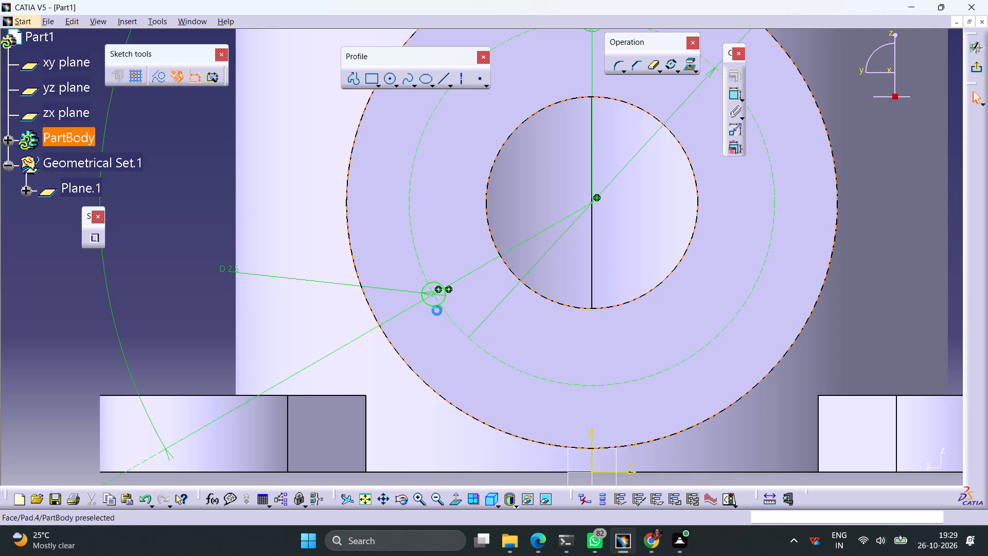
pyautogui.click(433, 308)
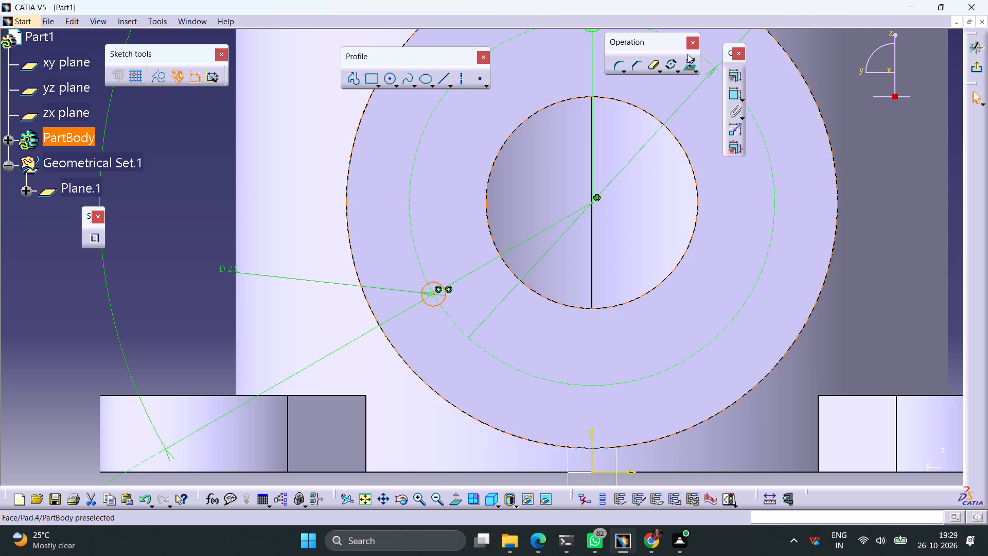
pyautogui.click(677, 72)
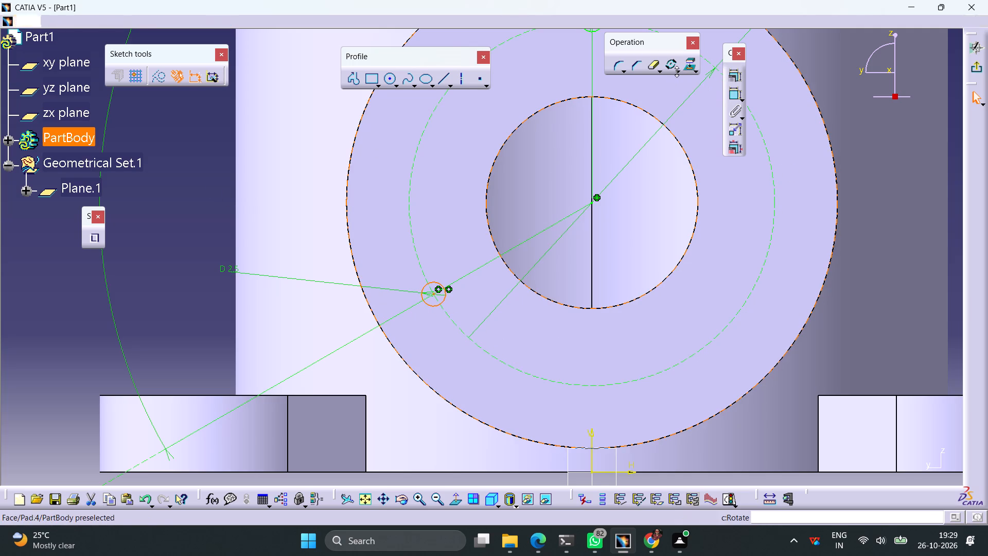
pyautogui.click(694, 87)
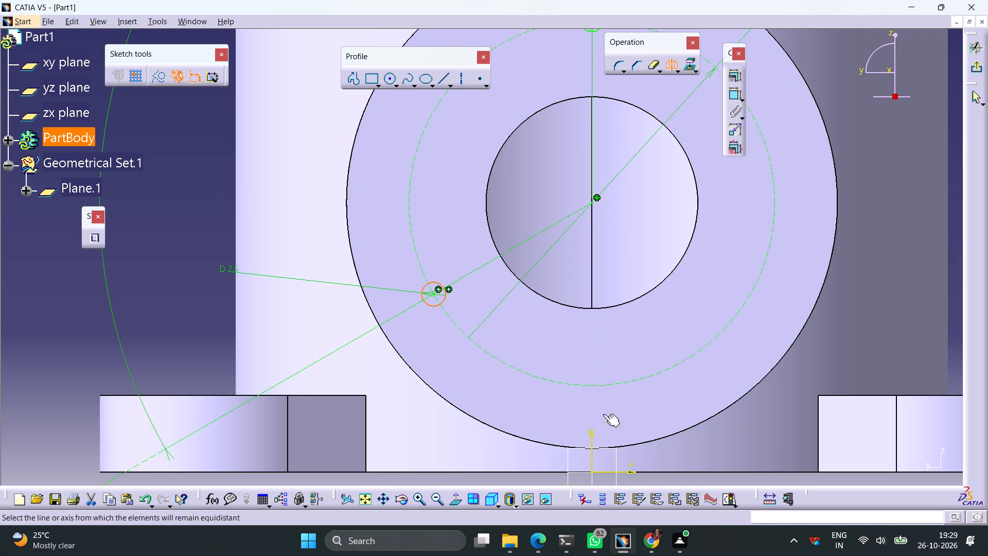
pyautogui.click(590, 448)
pyautogui.keyDown('ctrl'); pyautogui.moveTo(667, 308); pyautogui.dragTo(644, 395, button='middle'); pyautogui.keyUp('ctrl')
pyautogui.click(778, 252)
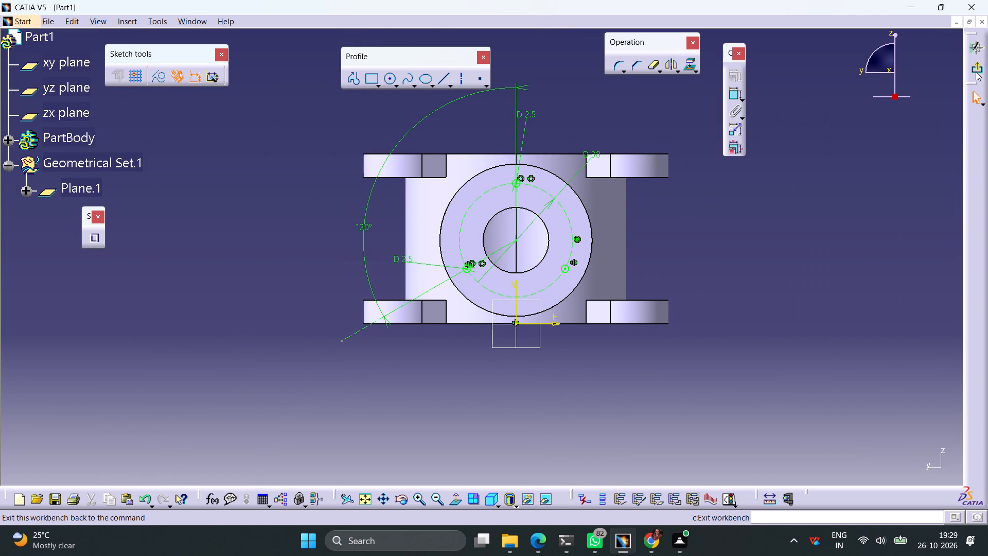
pyautogui.click(976, 69)
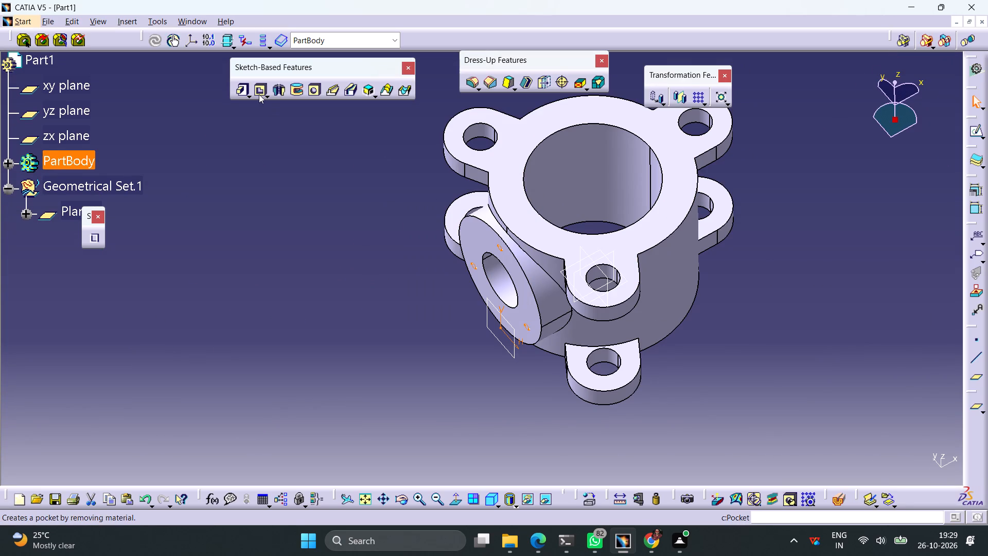
# Cut the three small circles of Sketch.7 as a pocket up to the yz plane with 0 mm offset.
pyautogui.click(257, 92)
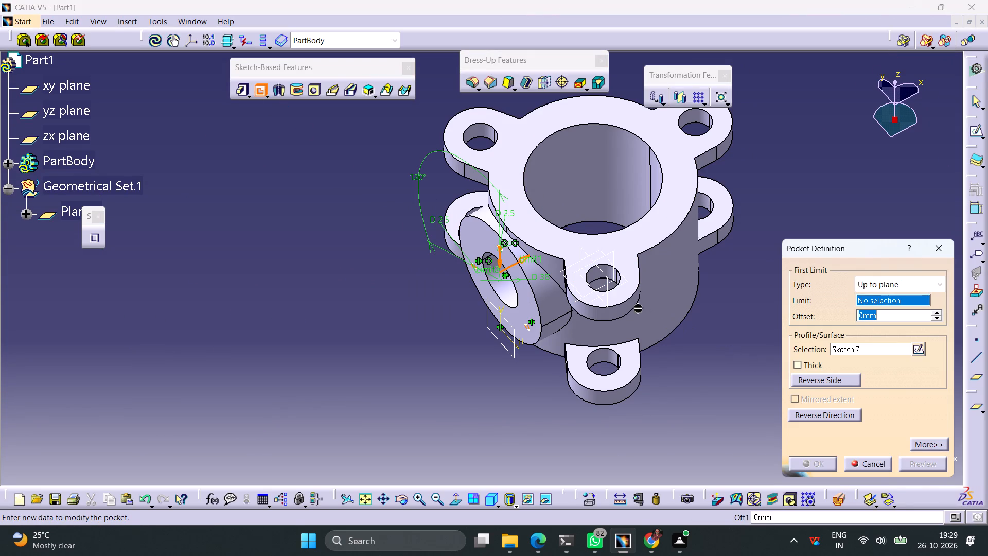
pyautogui.click(607, 292)
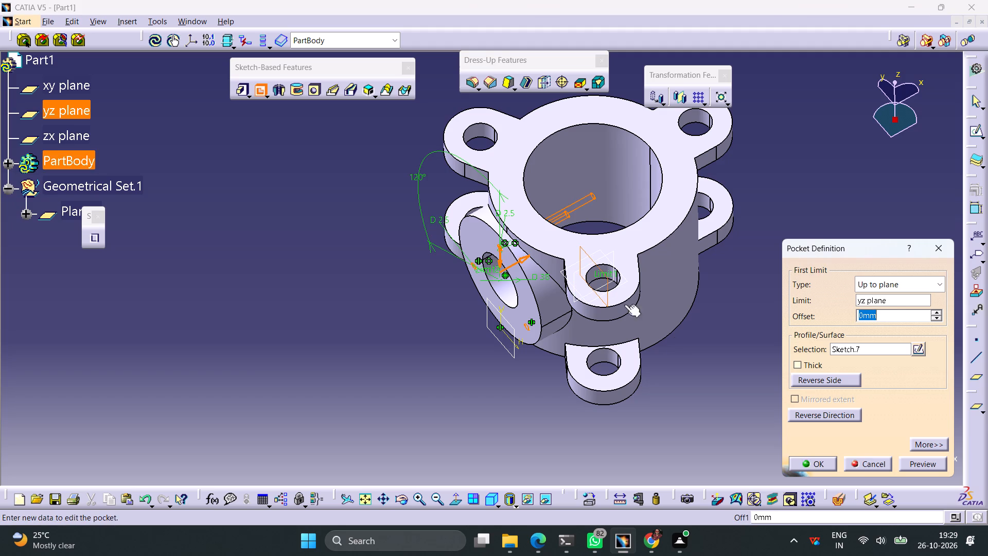
pyautogui.click(814, 461)
pyautogui.click(732, 410)
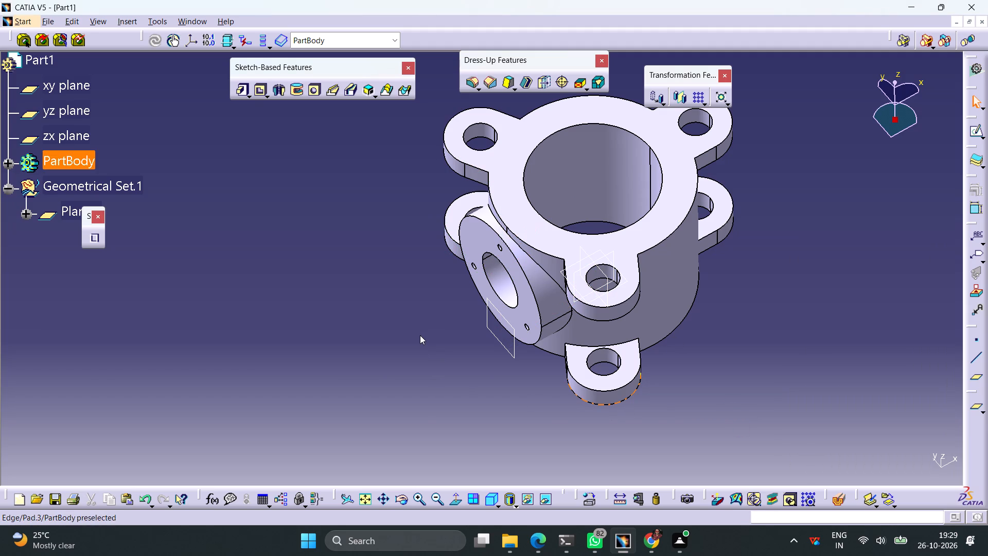
# Save the part as Part1.CATPart in the internship folder.
pyautogui.click(48, 21)
pyautogui.click(97, 140)
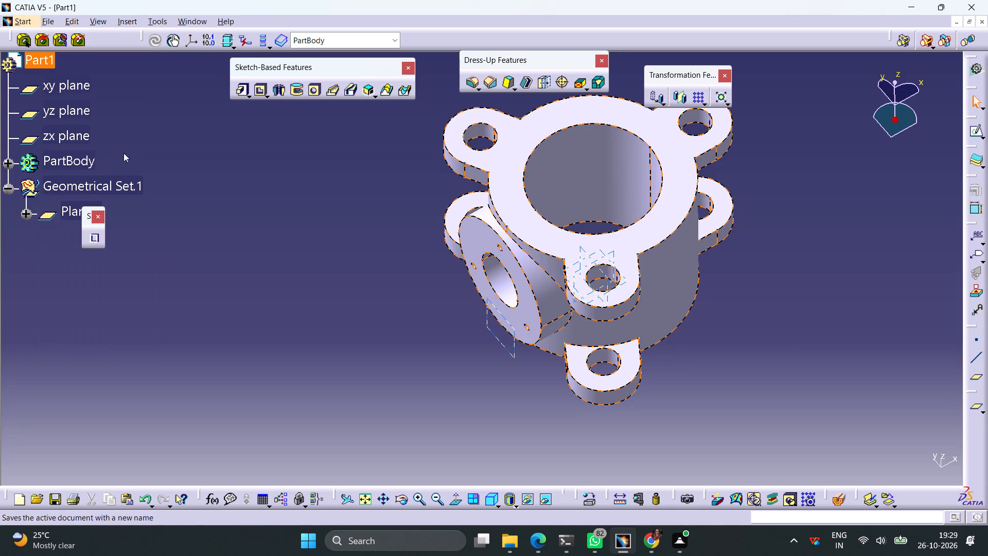
pyautogui.click(683, 374)
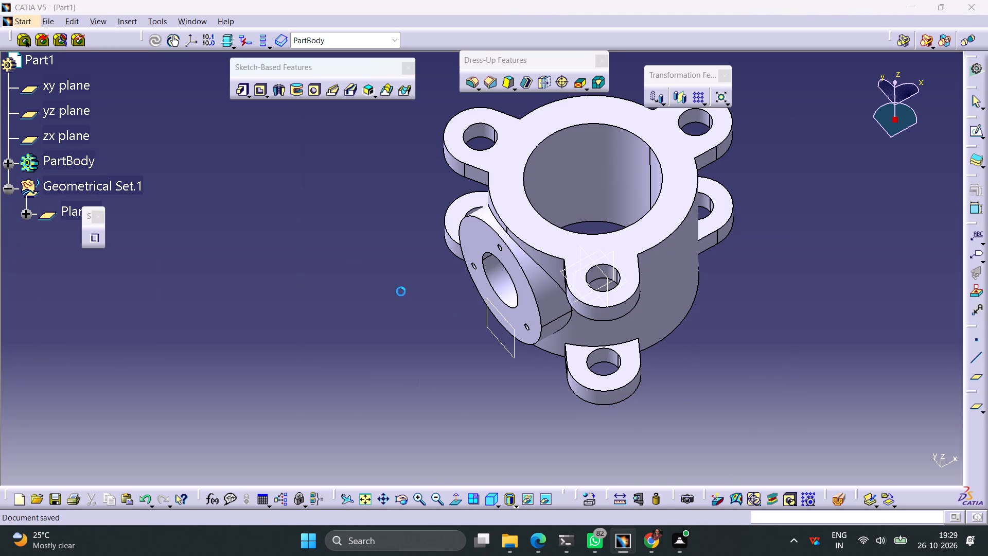
# Save a copy of the part as Part1 in igs format in the internship folder.
pyautogui.click(47, 20)
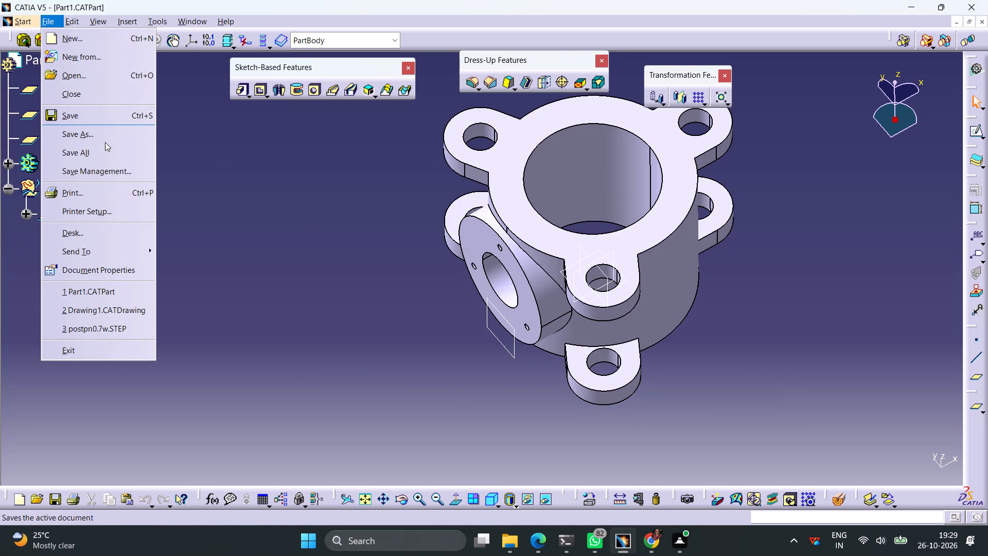
pyautogui.click(103, 141)
pyautogui.click(467, 319)
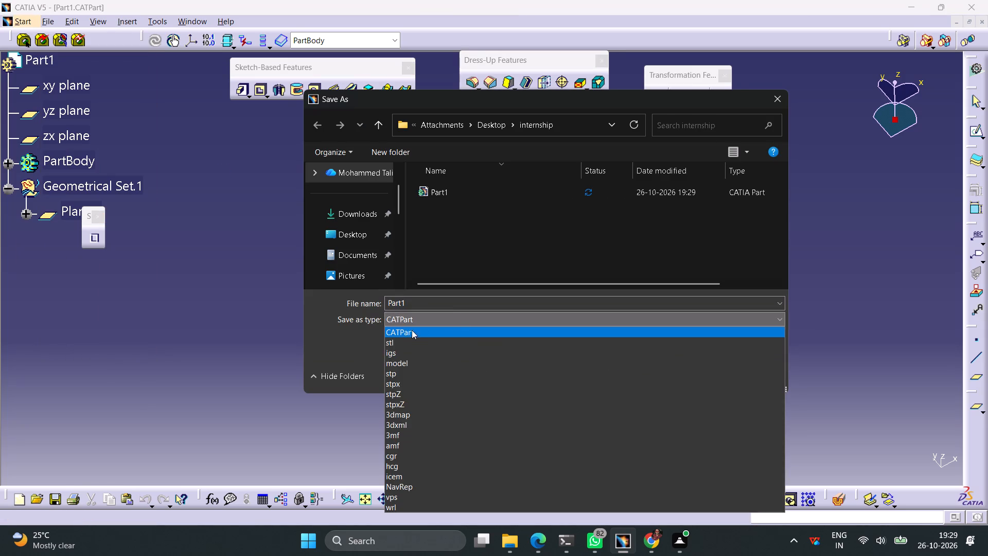
pyautogui.click(405, 356)
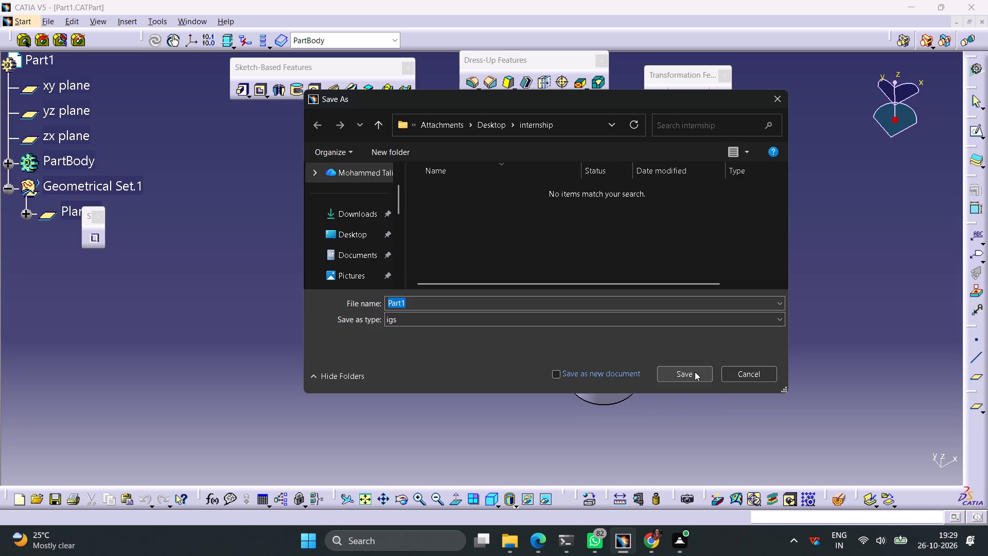
pyautogui.click(695, 374)
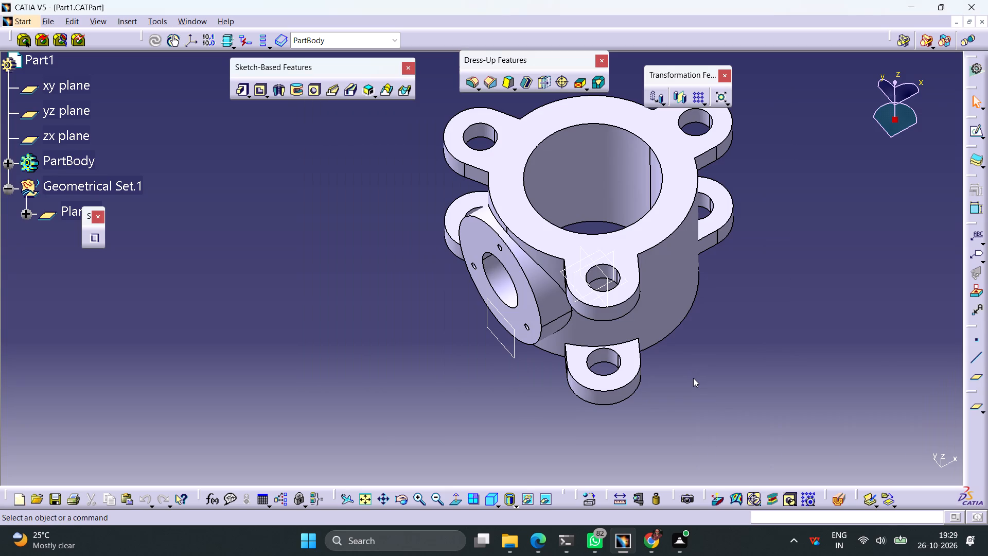
# Create a new drawing with the ISO standard and a landscape A3 ISO sheet.
pyautogui.hotkey('ctrl', 'n')
pyautogui.press('d')
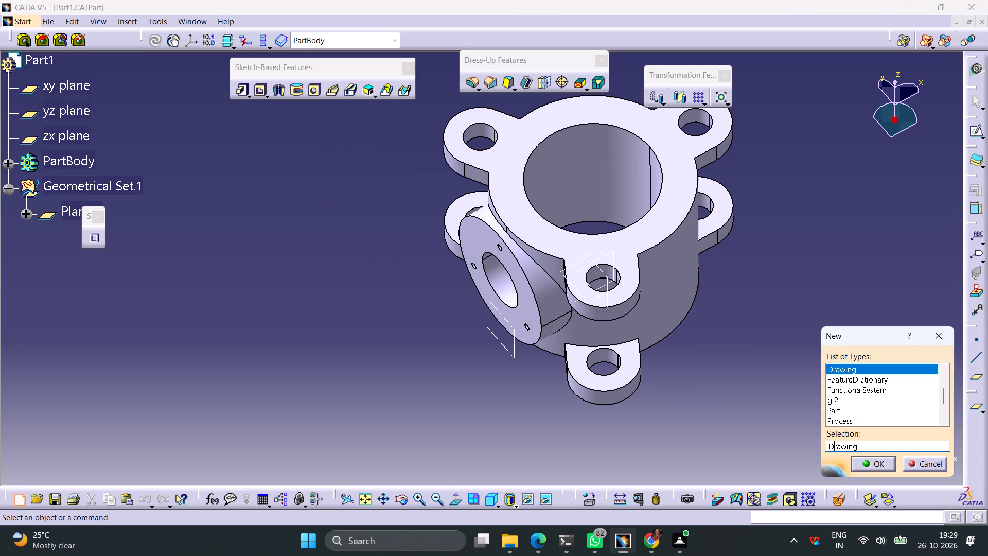
pyautogui.press('Return')
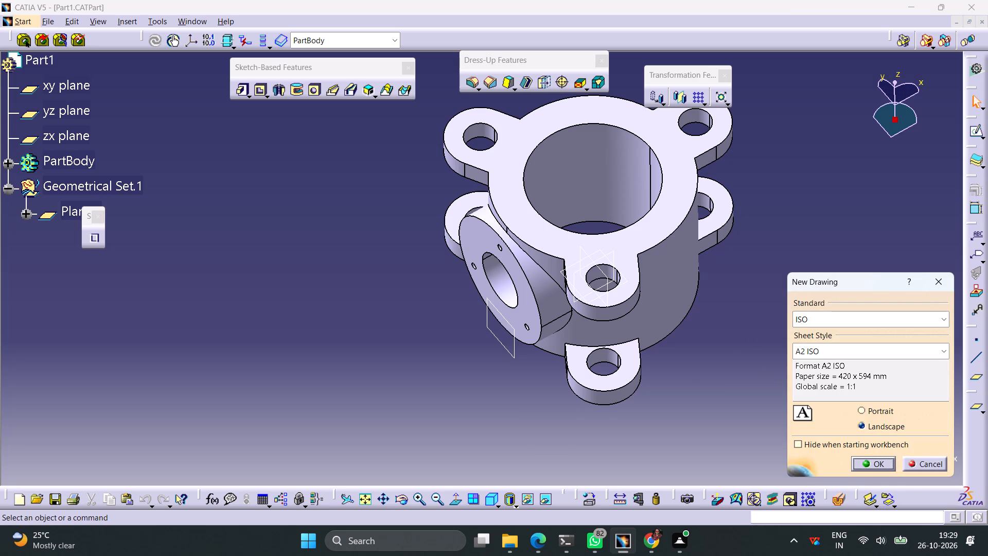
pyautogui.click(911, 355)
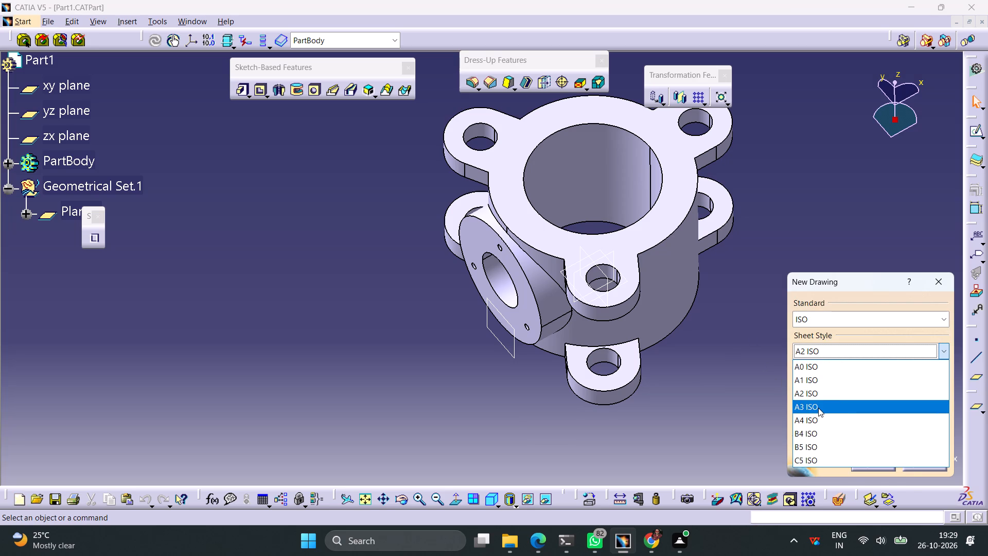
pyautogui.click(818, 408)
pyautogui.click(881, 464)
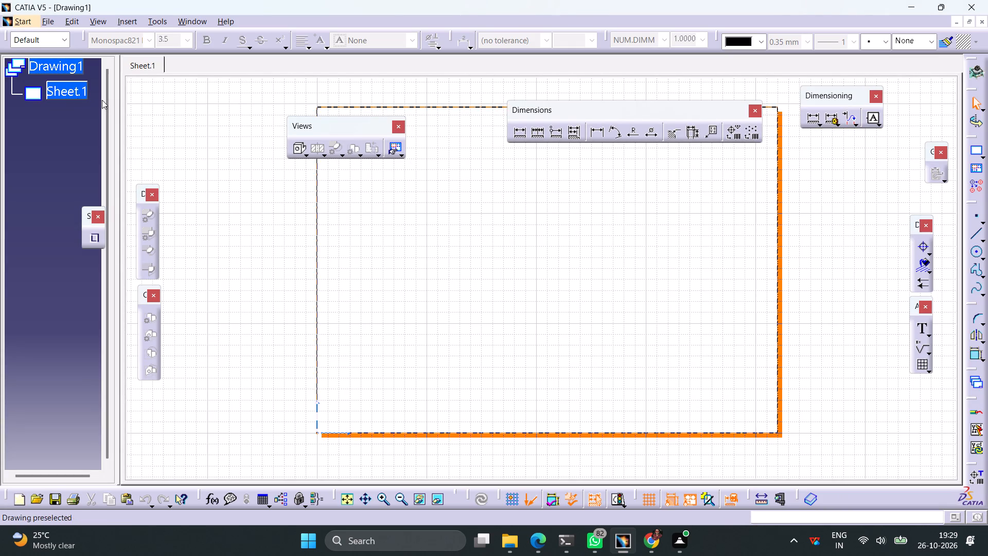
# Set the projection method of Sheet.1 to third angle standard.
pyautogui.rightClick(54, 92)
pyautogui.click(110, 223)
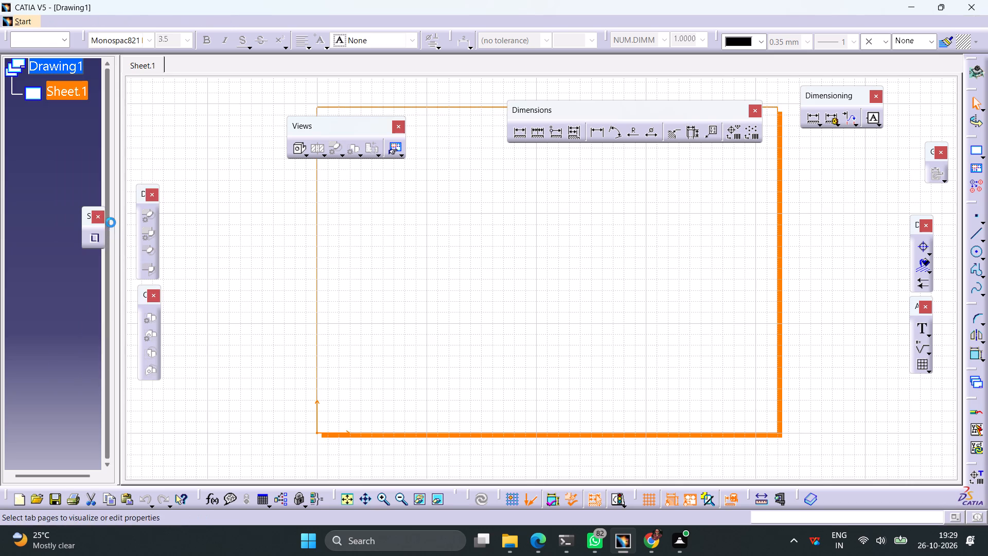
pyautogui.click(680, 314)
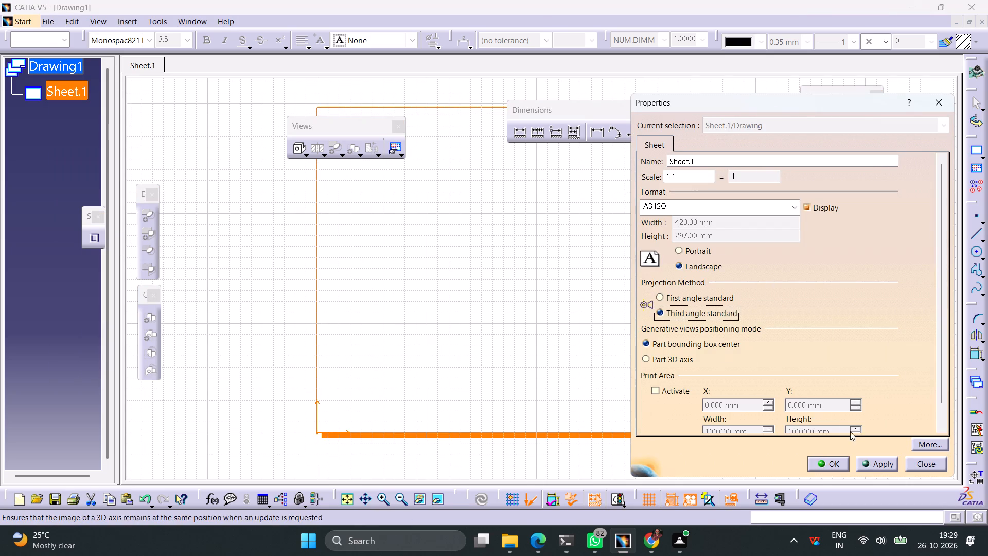
pyautogui.click(879, 463)
pyautogui.click(837, 466)
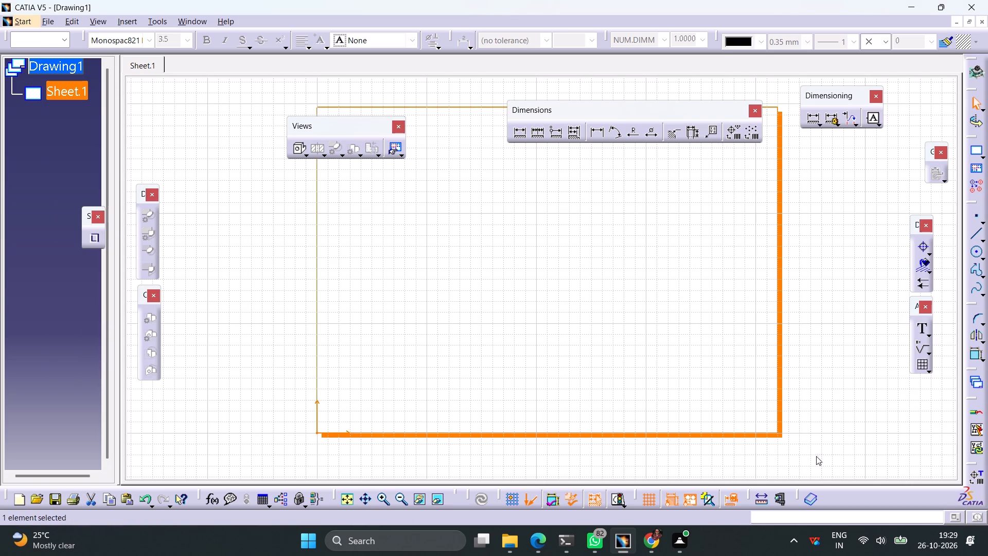
# Create a frame and title block on the sheet background using the Drawing Titleblock Sample Enovia 1 style.
pyautogui.click(73, 19)
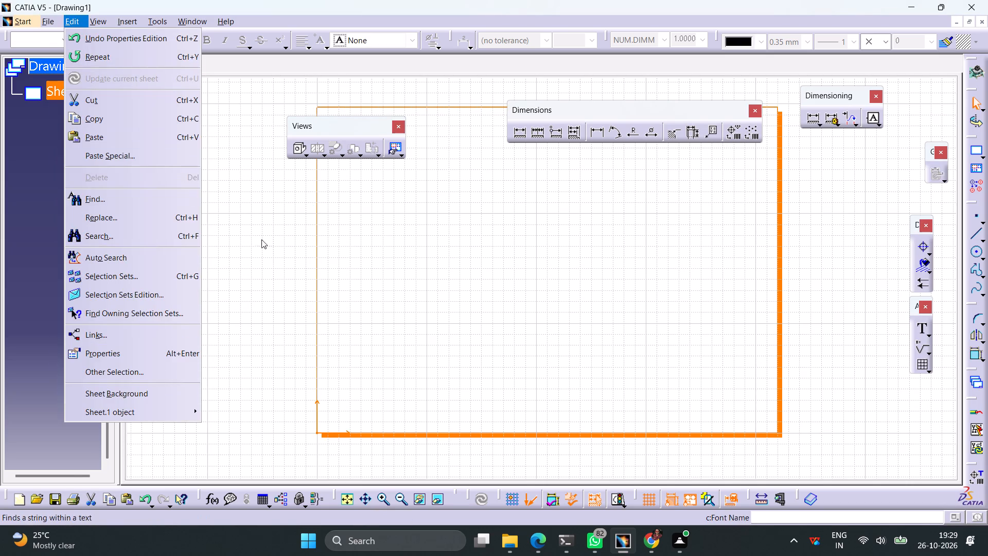
pyautogui.click(146, 398)
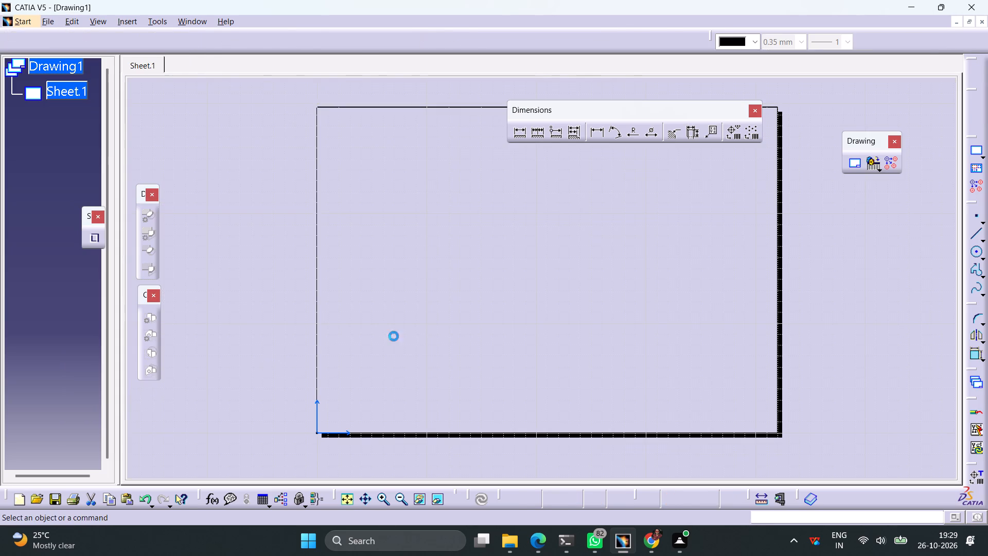
pyautogui.click(855, 167)
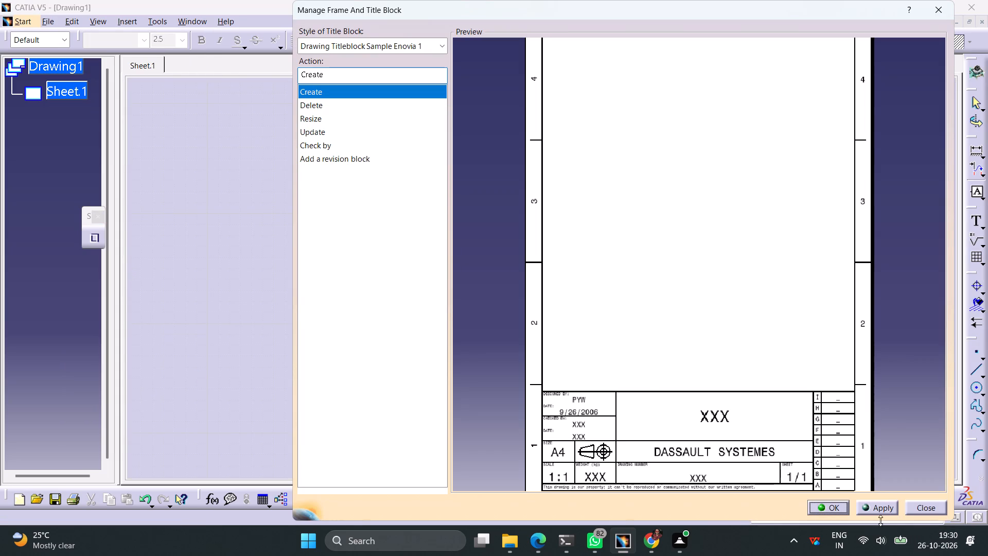
pyautogui.click(877, 507)
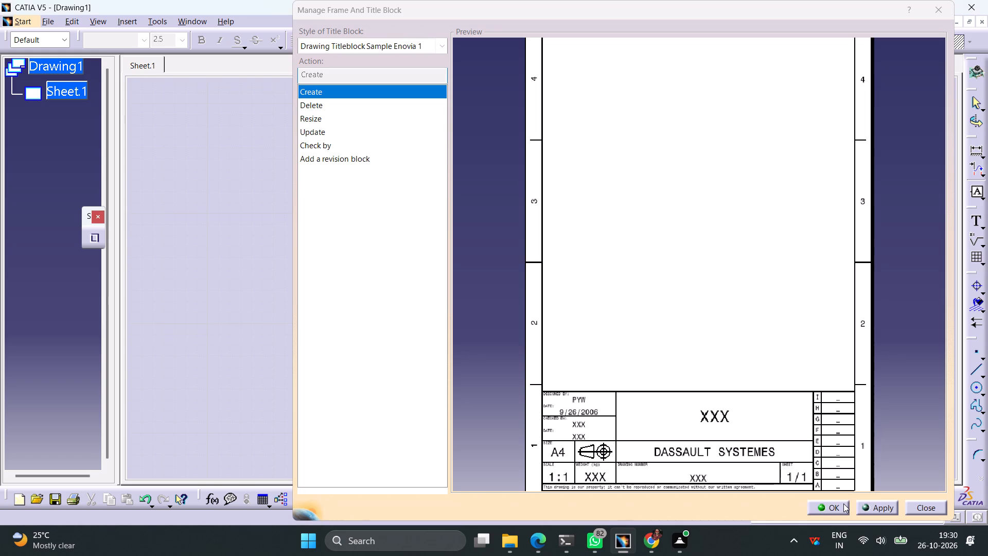
pyautogui.click(831, 506)
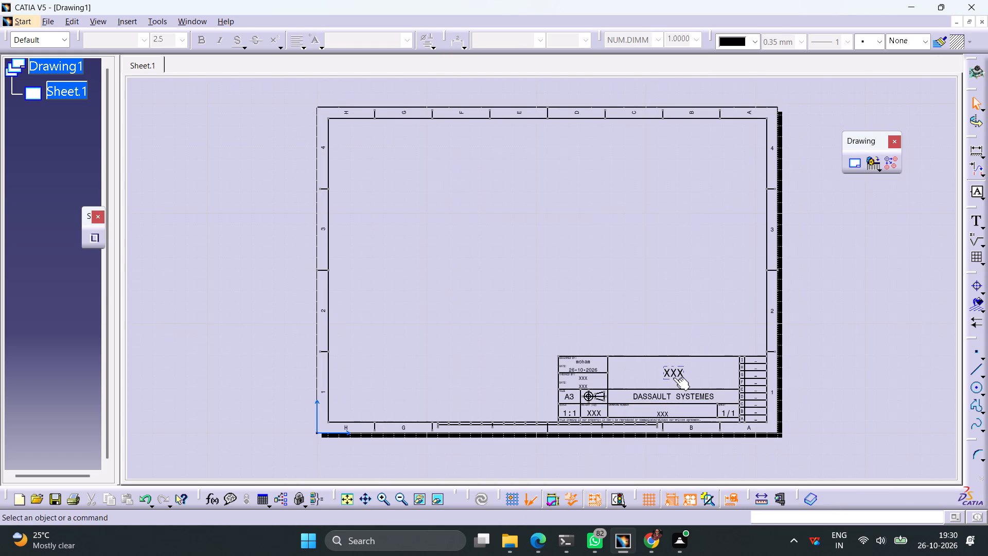
# Replace the drawing title in the title block with INTERNSHIP.
pyautogui.doubleClick(673, 377)
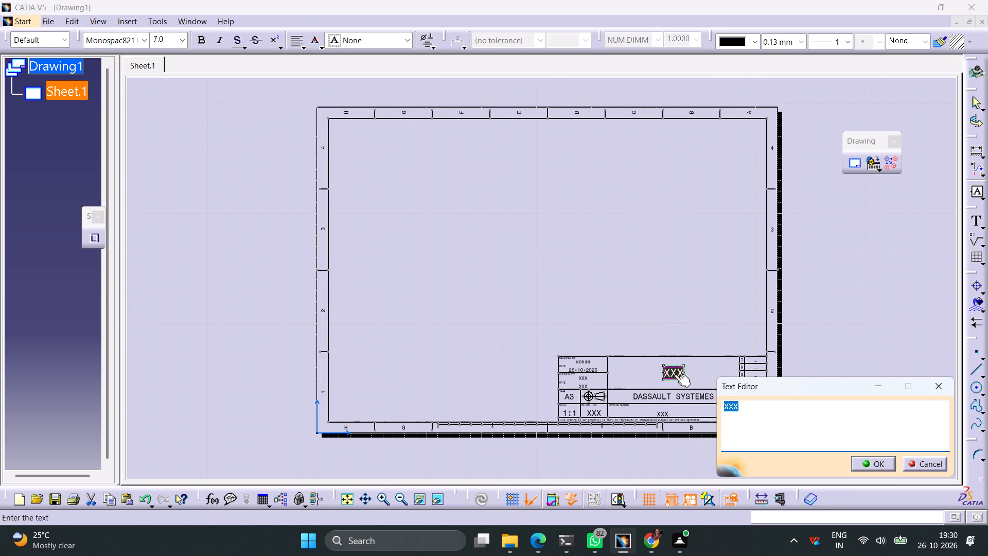
pyautogui.write('INTERNSHIP')
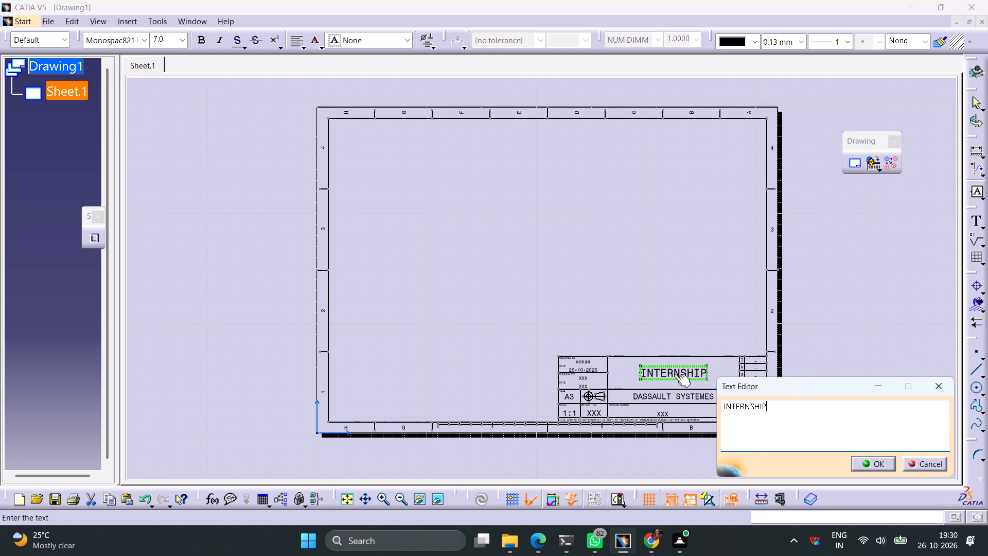
pyautogui.press('Return')
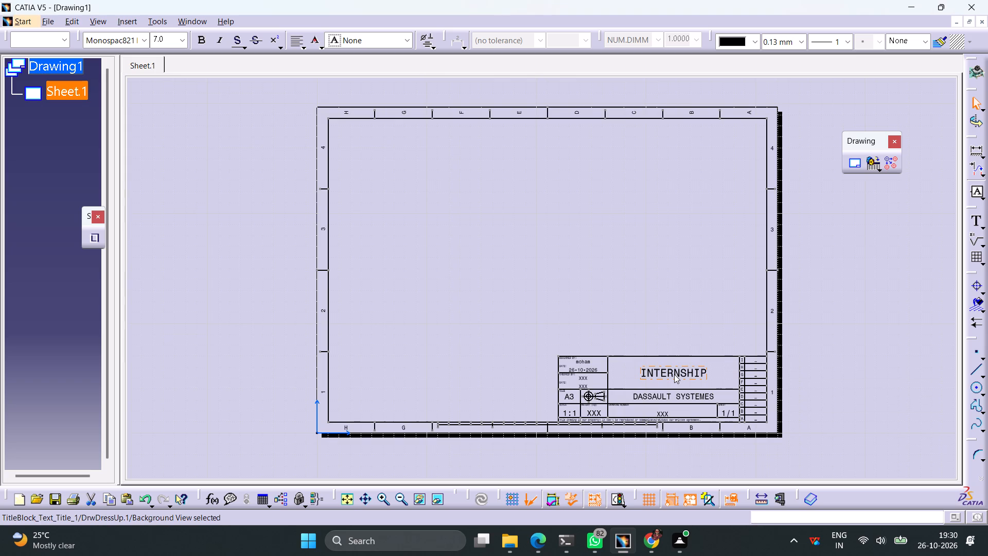
# Replace the company name DASSAULT SYSTEMES in the title block with Part Model.
pyautogui.click(667, 395)
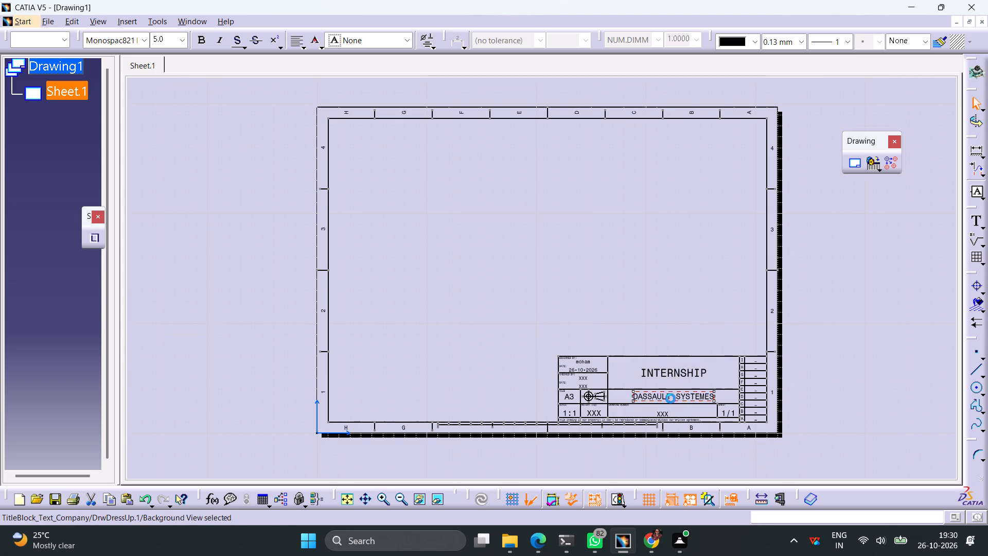
pyautogui.click(671, 398)
pyautogui.doubleClick(671, 397)
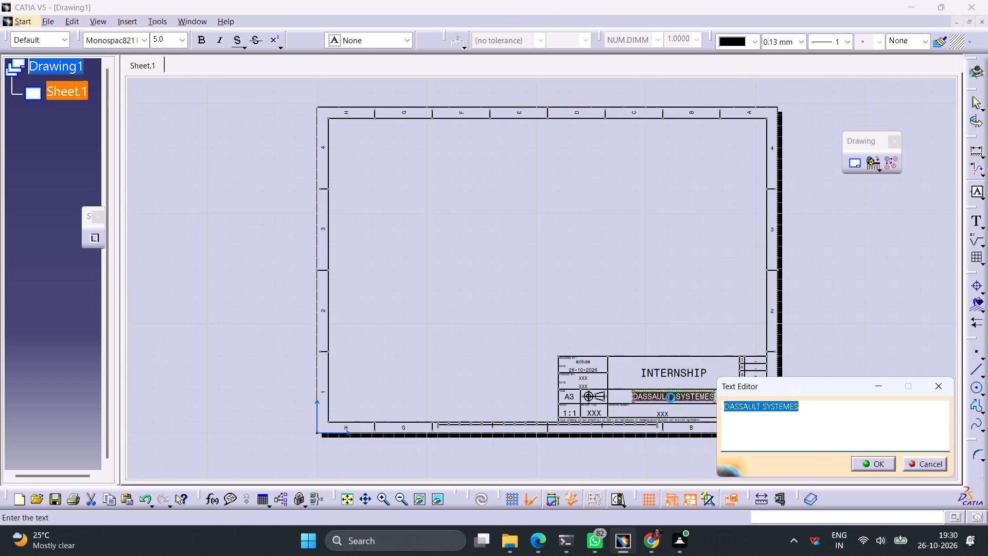
pyautogui.press('p')
pyautogui.write('art')
pyautogui.press('space')
pyautogui.press('m')
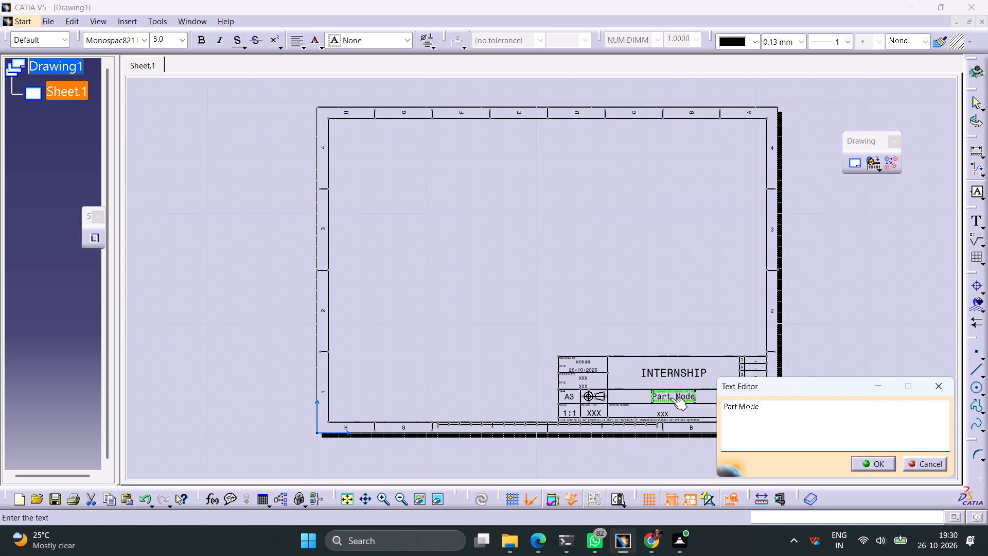
pyautogui.press('l')
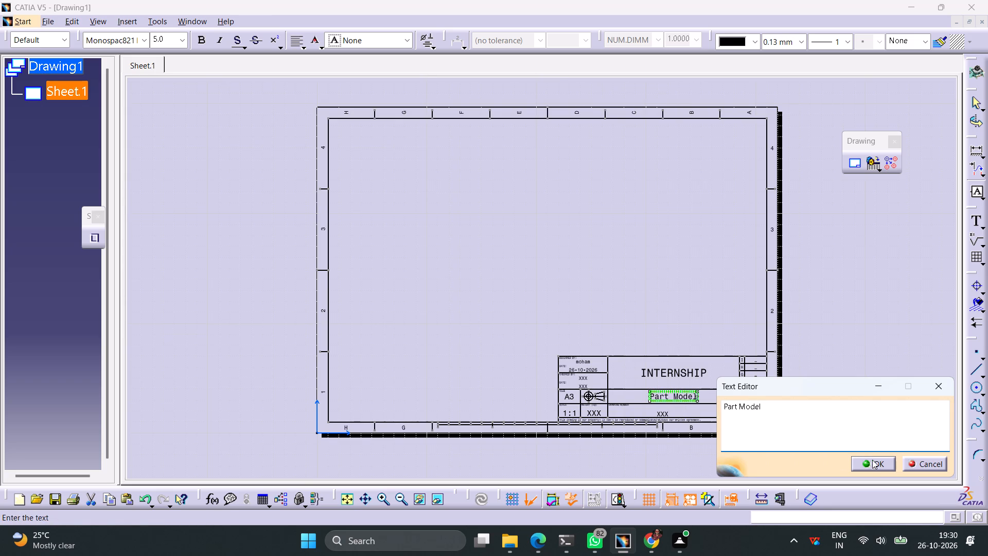
pyautogui.click(873, 465)
# Replace the designer name in the title block's DESIGNED BY field.
pyautogui.doubleClick(578, 364)
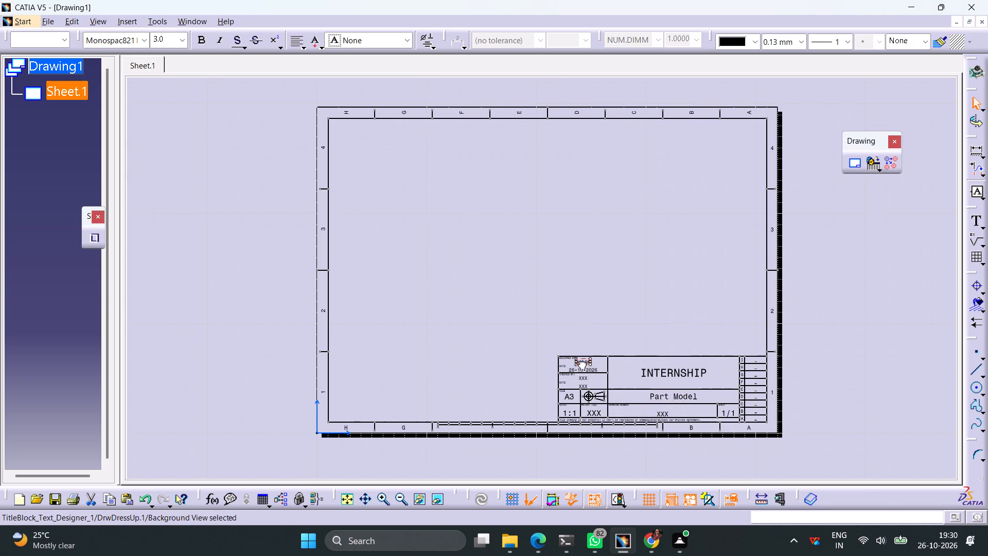
pyautogui.doubleClick(580, 362)
pyautogui.click(585, 362)
pyautogui.click(583, 361)
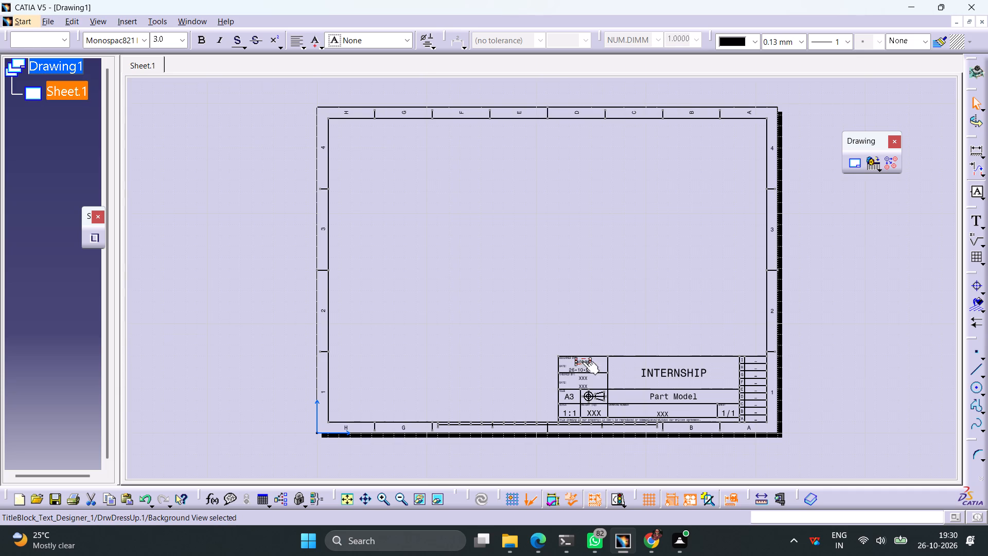
pyautogui.click(583, 361)
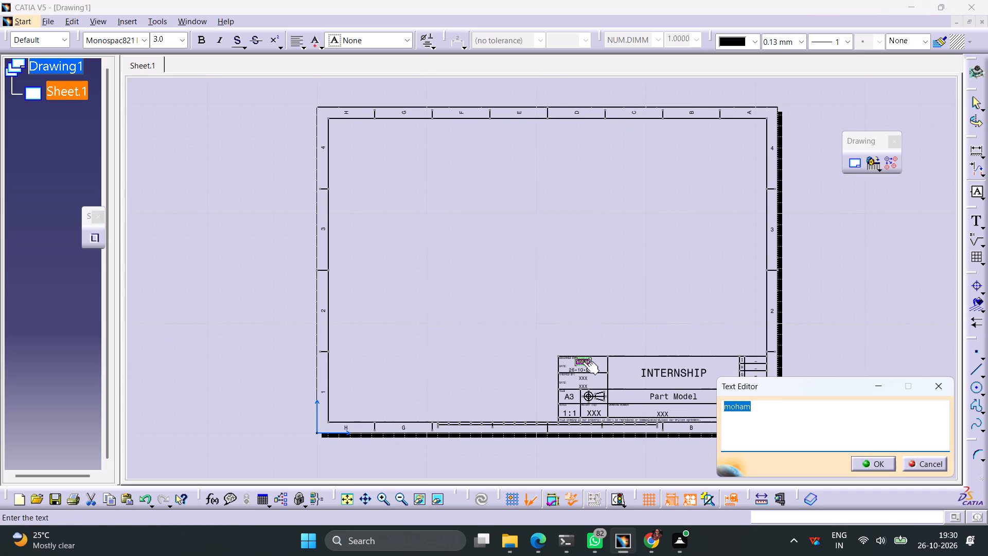
pyautogui.press('t')
pyautogui.write('alib')
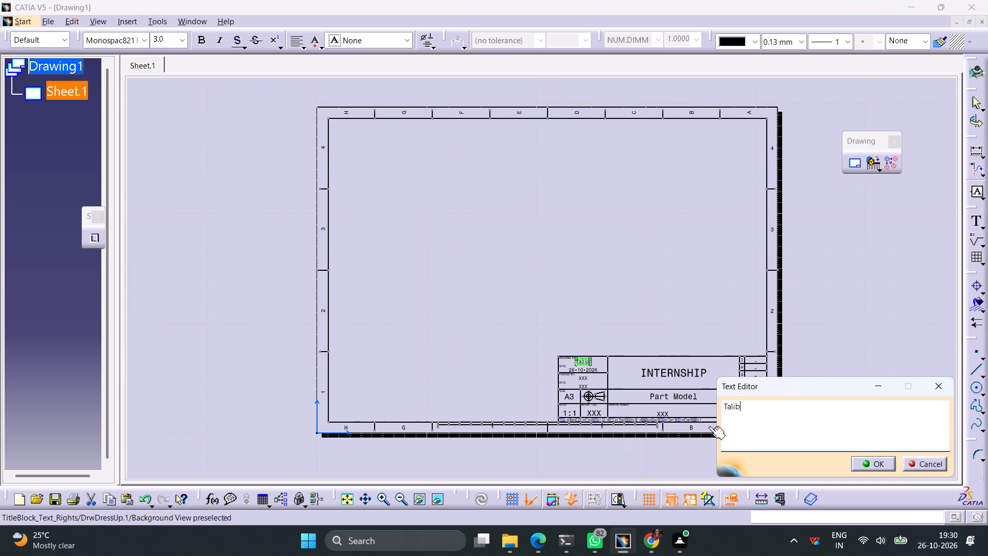
pyautogui.click(881, 466)
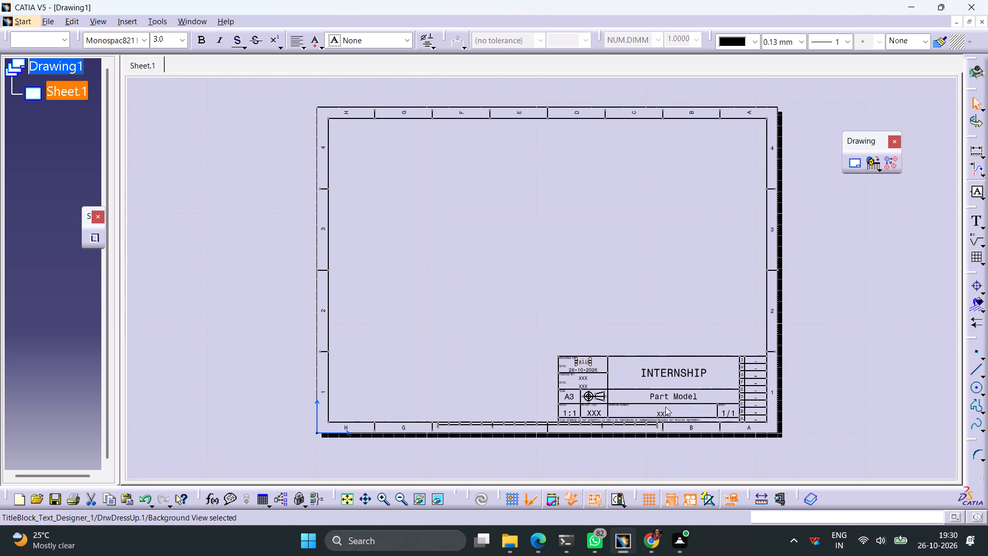
# Set the title block's drawing number to 01 and colour that text dark red.
pyautogui.keyDown('ctrl'); pyautogui.moveTo(663, 415); pyautogui.dragTo(673, 350, button='middle'); pyautogui.keyUp('ctrl')
pyautogui.moveTo(673, 381); pyautogui.dragTo(617, 162, button='middle')
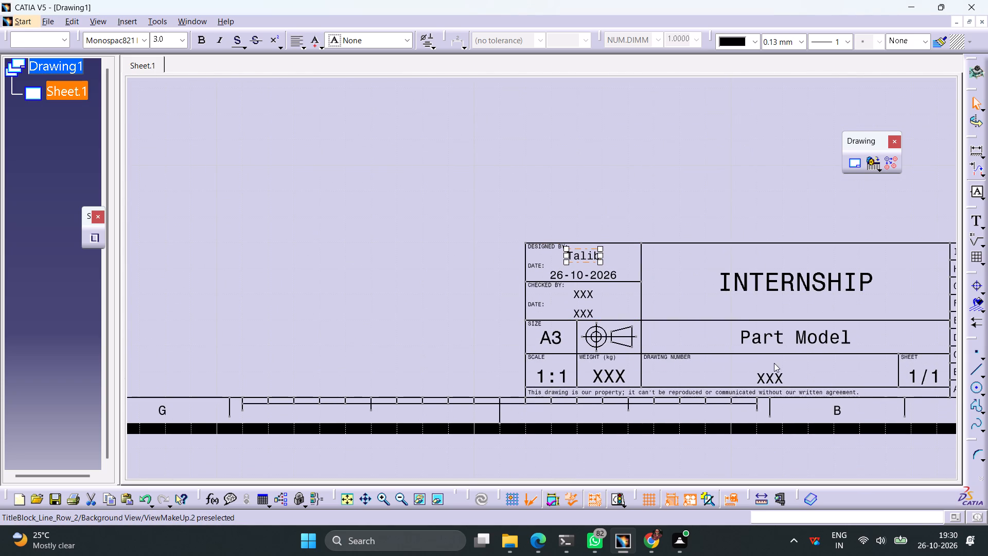
pyautogui.doubleClick(771, 382)
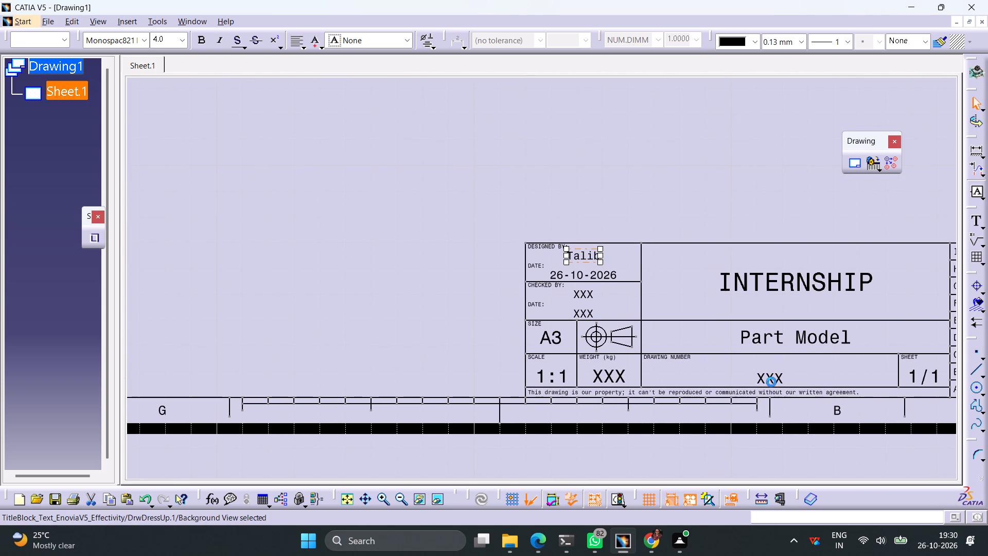
pyautogui.doubleClick(769, 378)
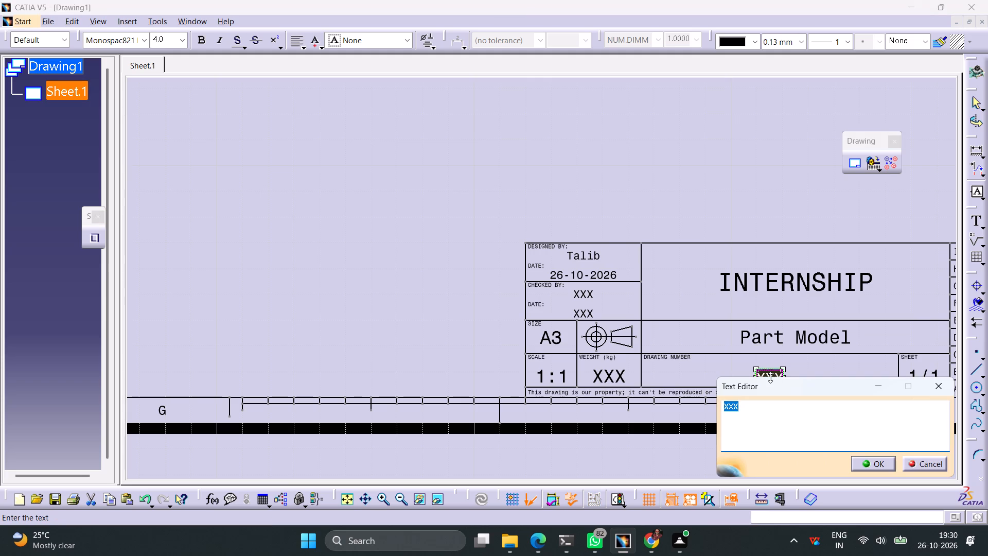
pyautogui.write('01')
pyautogui.press('Return')
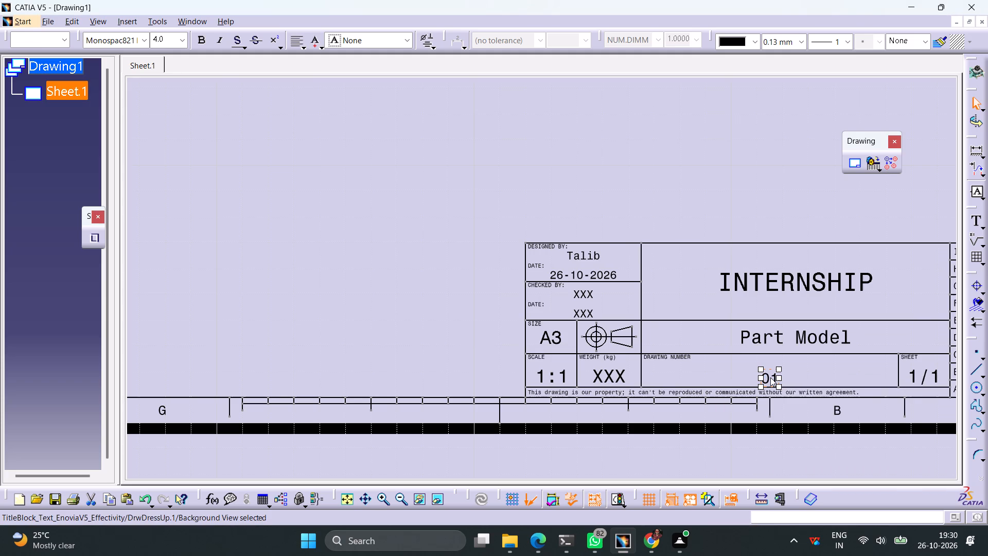
pyautogui.click(753, 43)
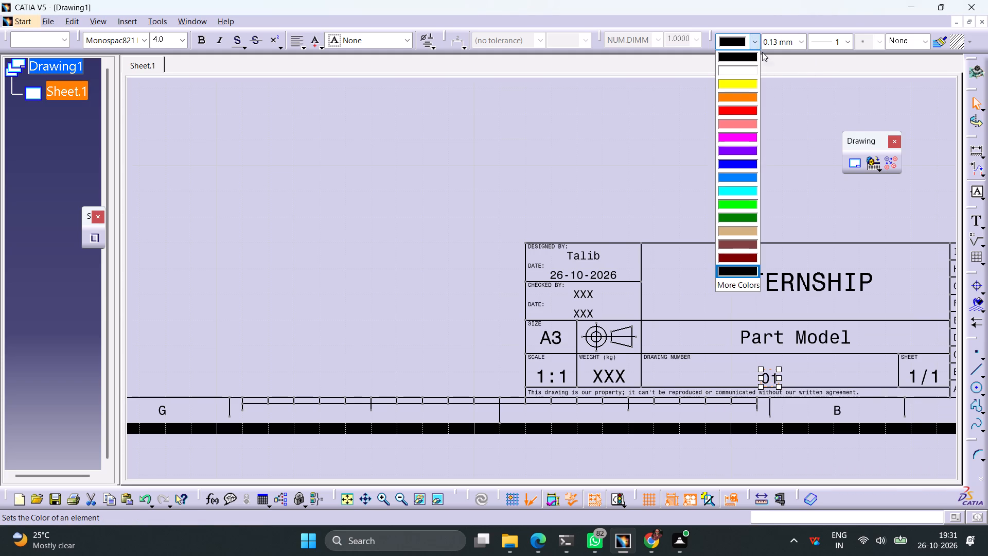
pyautogui.click(755, 254)
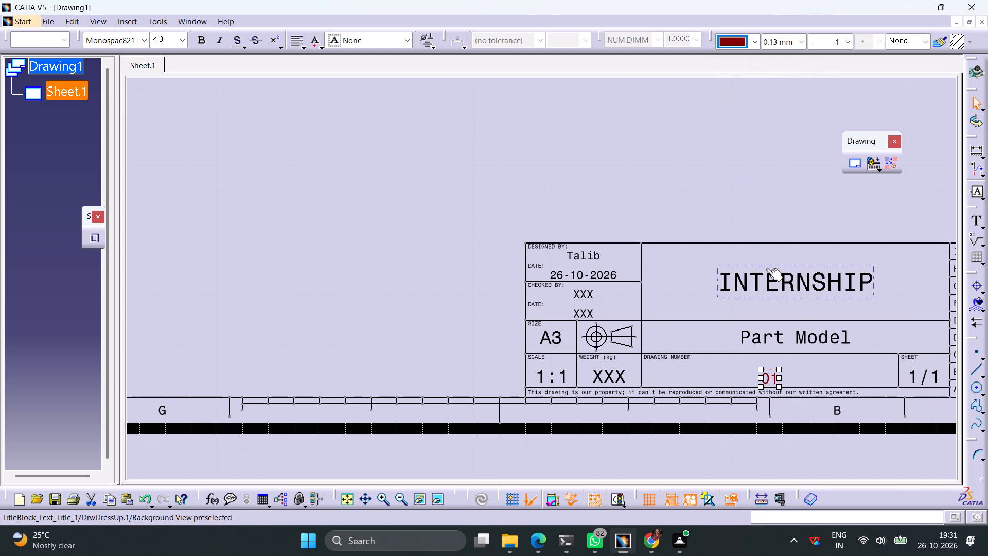
# Colour the INTERNSHIP title text in the title block magenta.
pyautogui.doubleClick(775, 277)
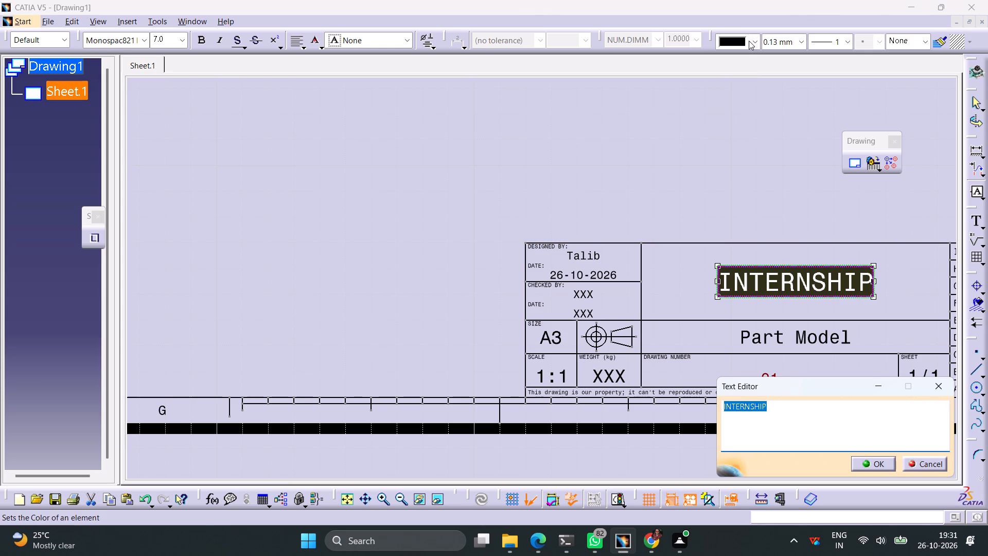
pyautogui.click(752, 42)
pyautogui.click(746, 135)
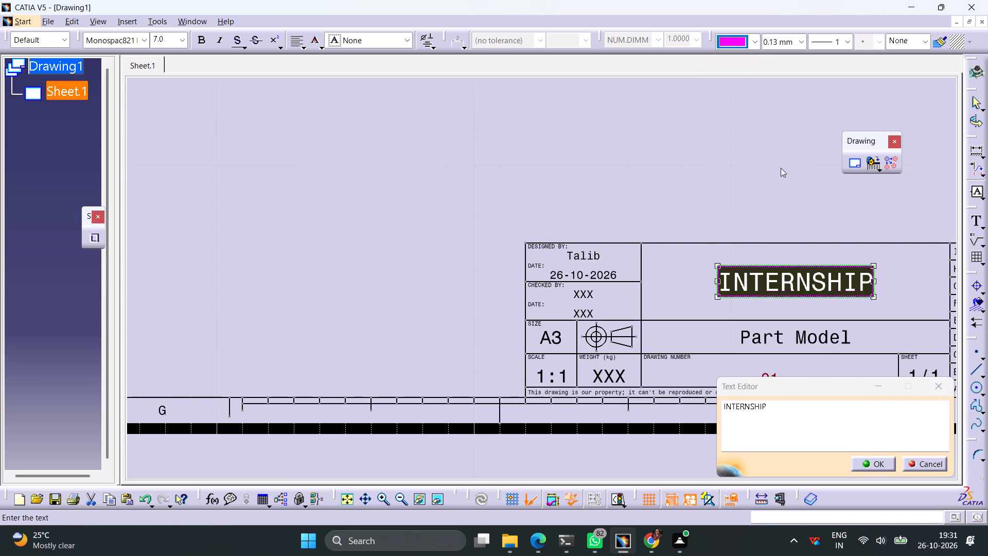
pyautogui.click(784, 172)
# Colour the Part Model text in the title block dark green.
pyautogui.doubleClick(830, 334)
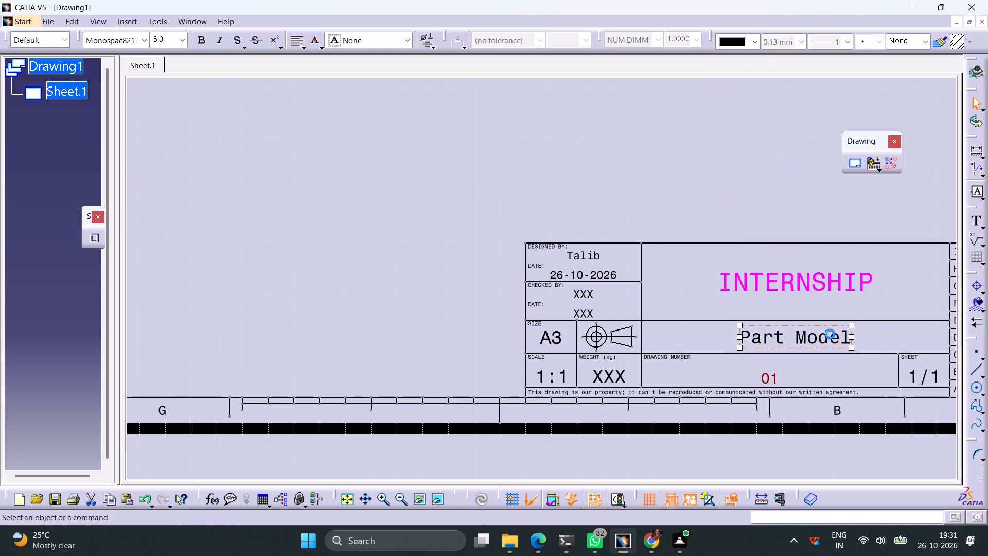
pyautogui.click(756, 43)
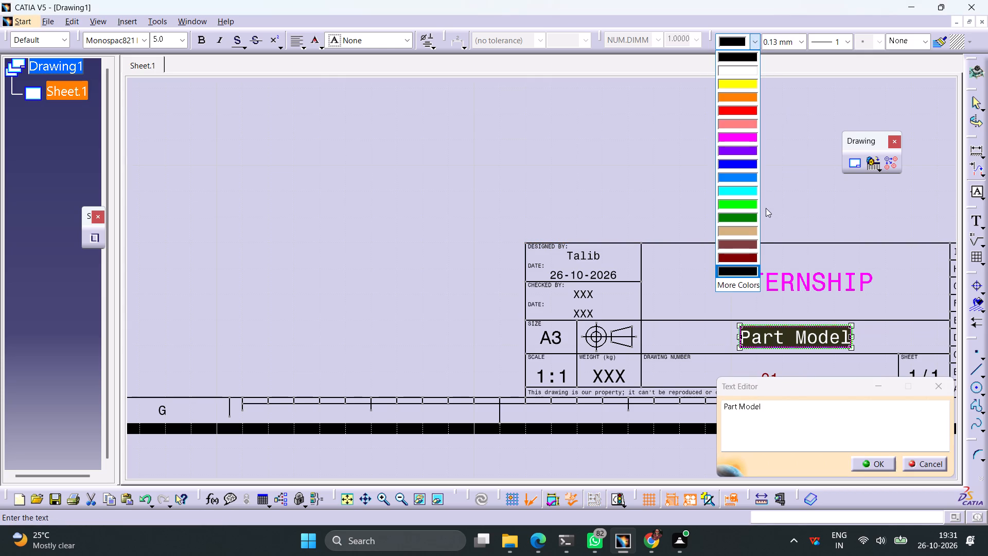
pyautogui.click(751, 212)
pyautogui.click(757, 192)
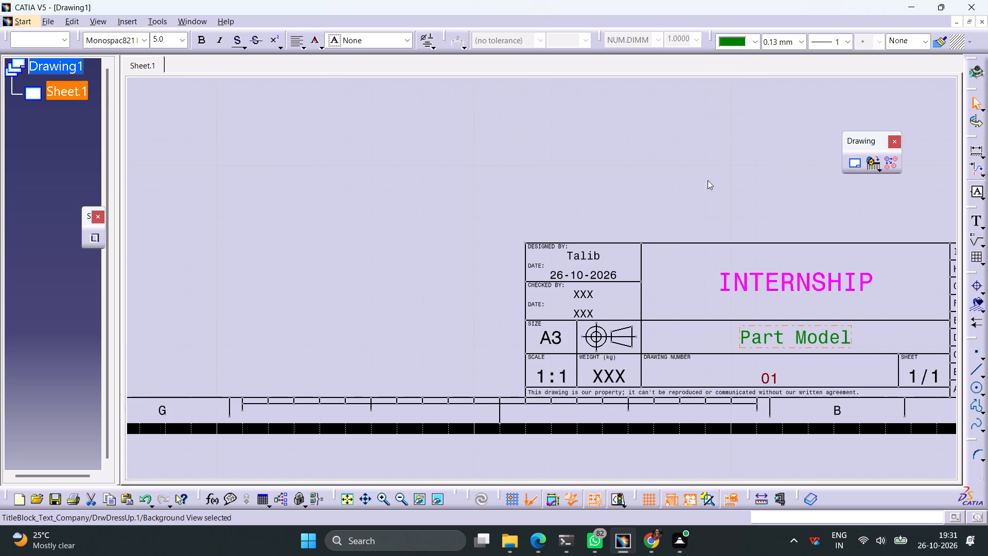
# Set the designer name in the DESIGNED BY field to 4.0 mm text height and cyan colour.
pyautogui.doubleClick(589, 259)
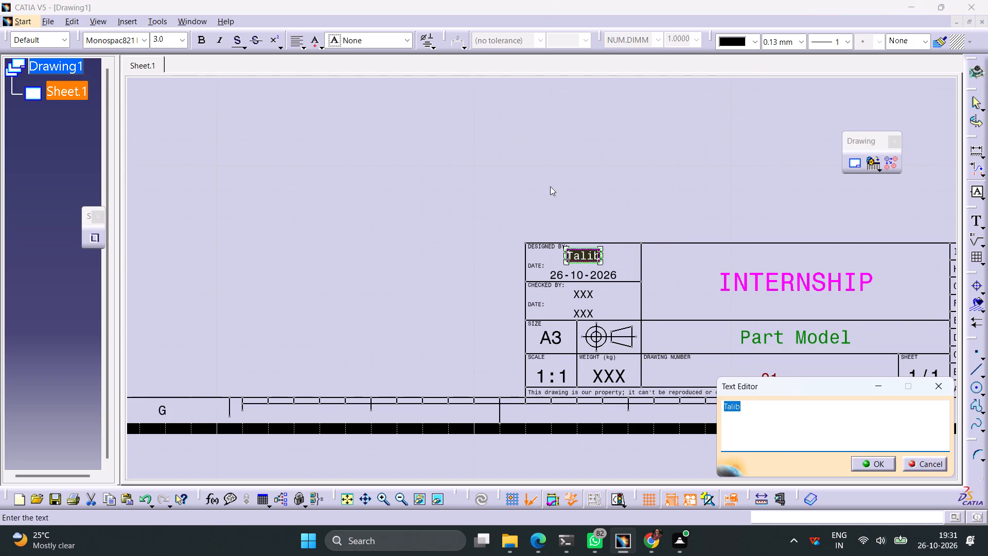
pyautogui.click(184, 46)
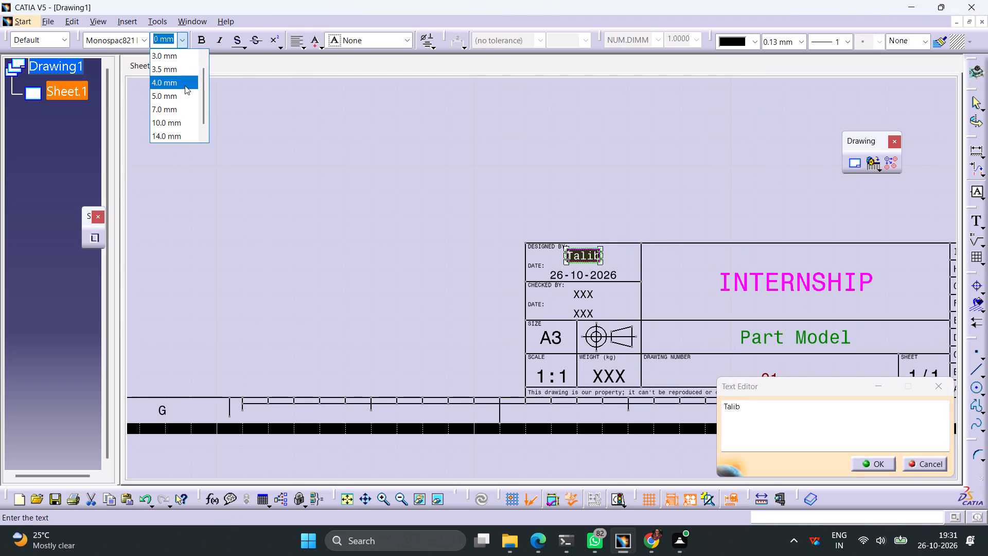
pyautogui.click(185, 86)
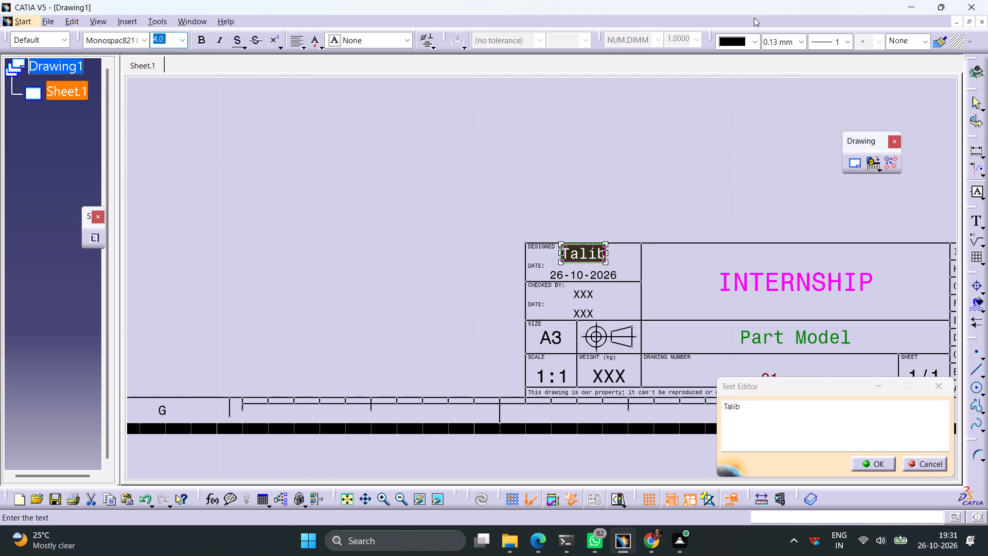
pyautogui.click(758, 43)
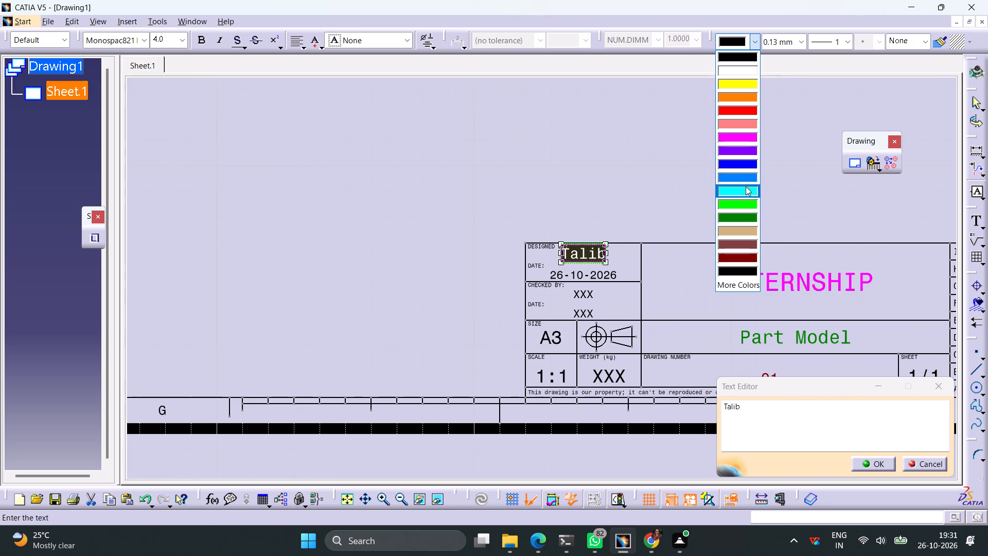
pyautogui.click(746, 190)
pyautogui.click(884, 467)
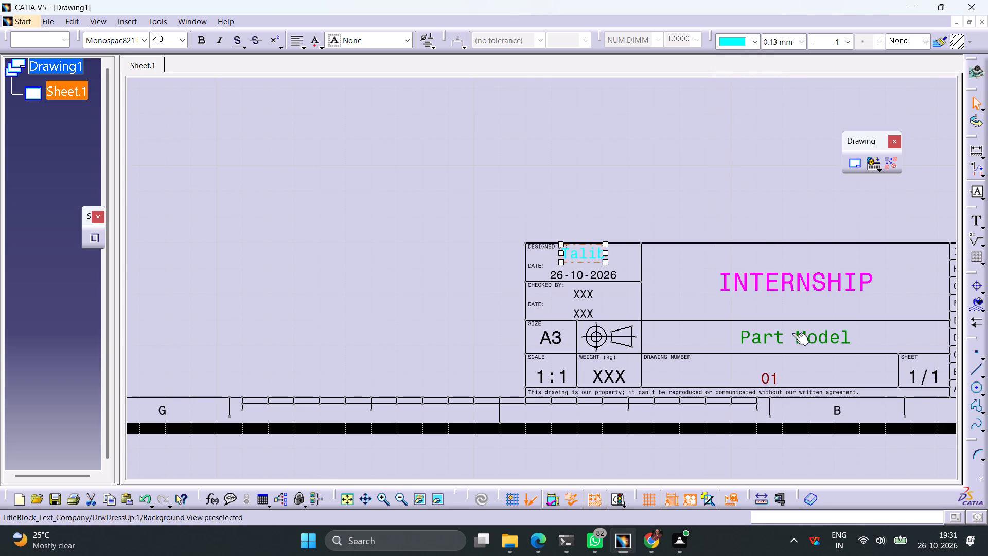
pyautogui.click(694, 173)
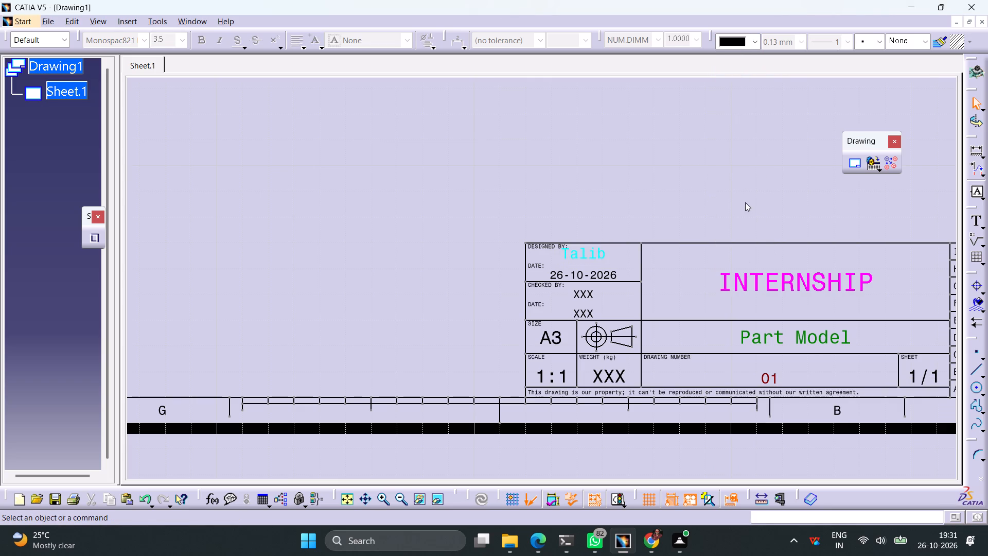
# Switch from the sheet background back to the working views.
pyautogui.keyDown('ctrl'); pyautogui.moveTo(738, 191); pyautogui.dragTo(736, 264, button='middle'); pyautogui.keyUp('ctrl')
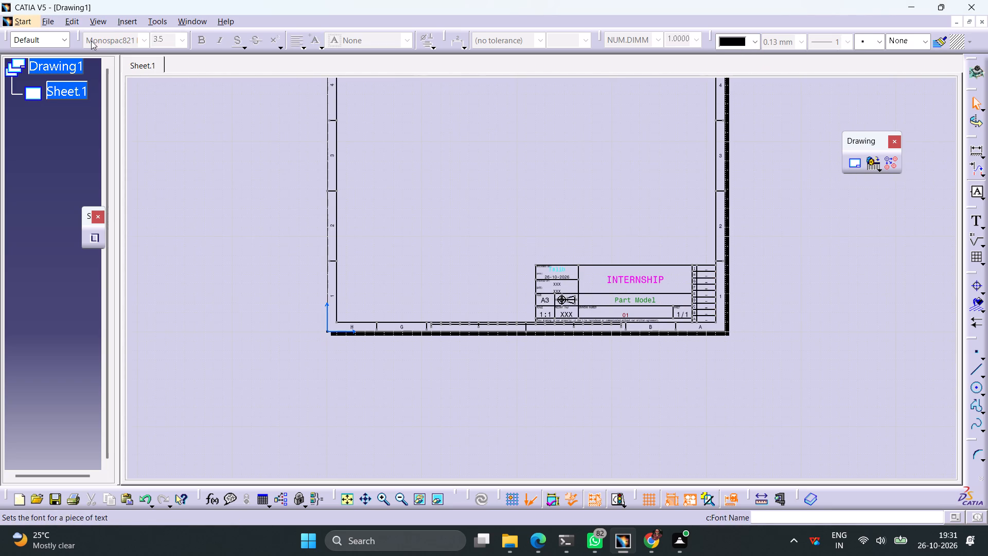
pyautogui.click(68, 22)
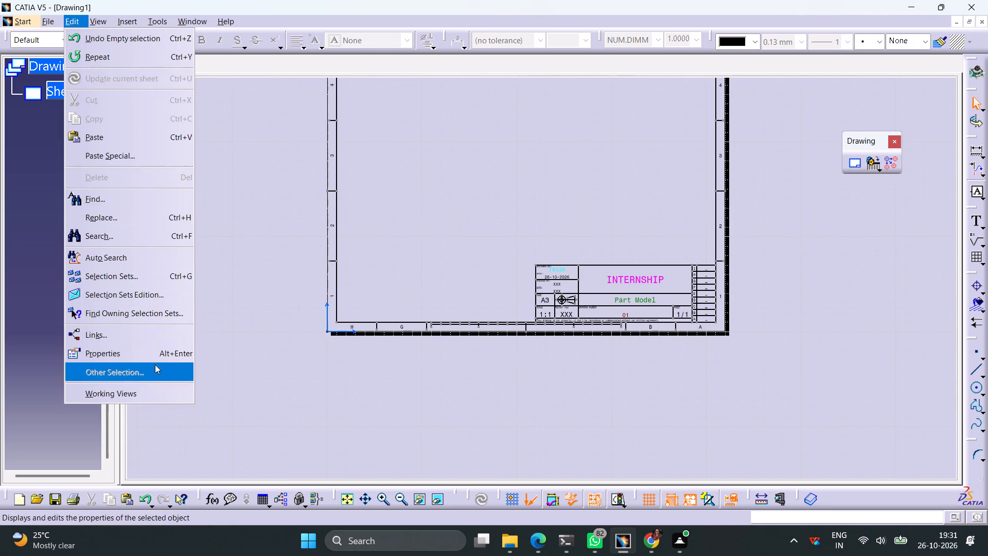
pyautogui.click(149, 393)
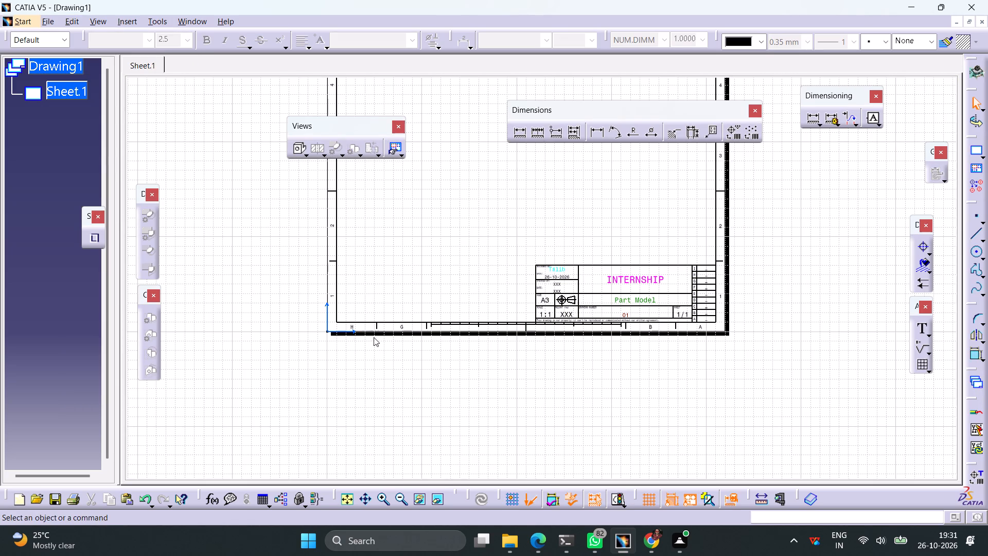
# Set up a predefined view layout with the View Wizard, using a front main view with top and right projections.
pyautogui.click(307, 155)
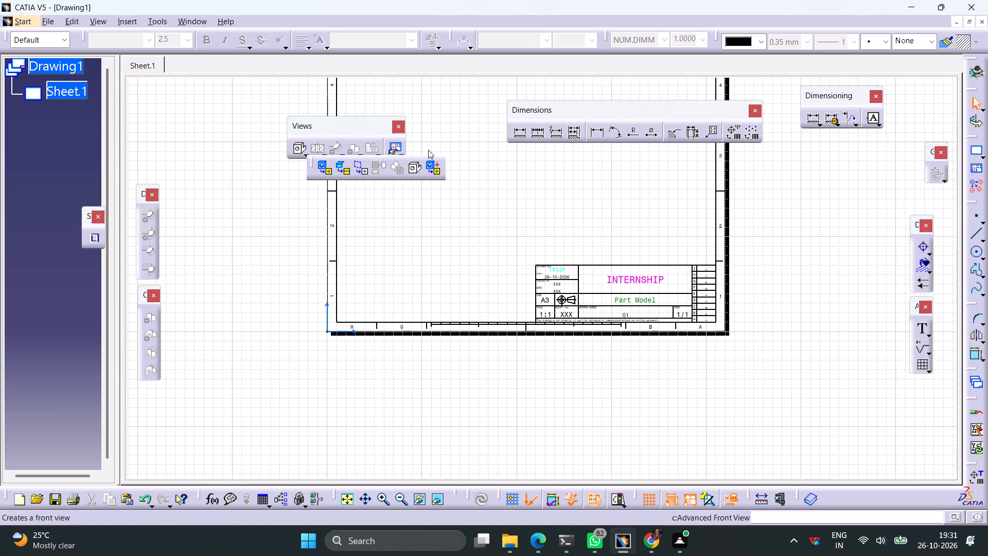
pyautogui.click(428, 146)
pyautogui.click(400, 157)
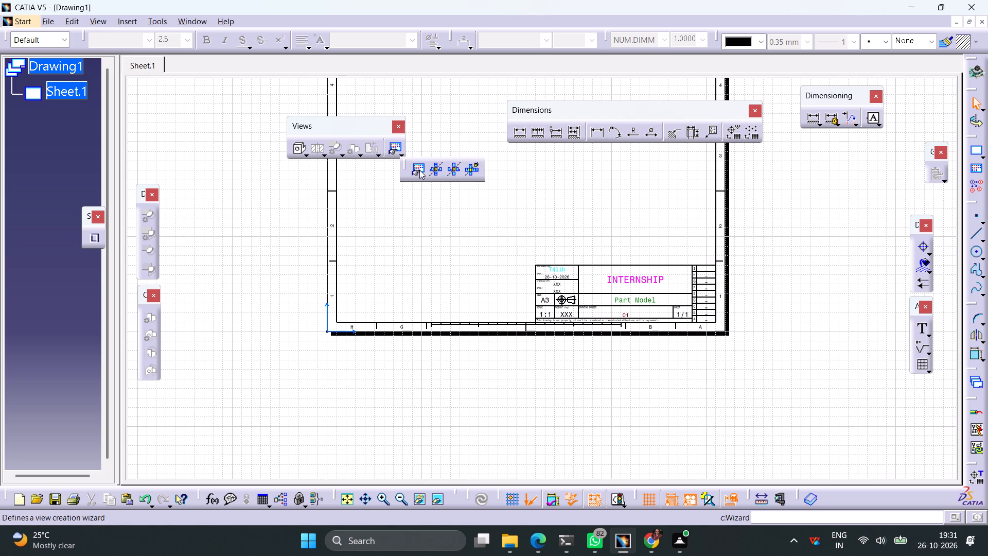
pyautogui.click(419, 170)
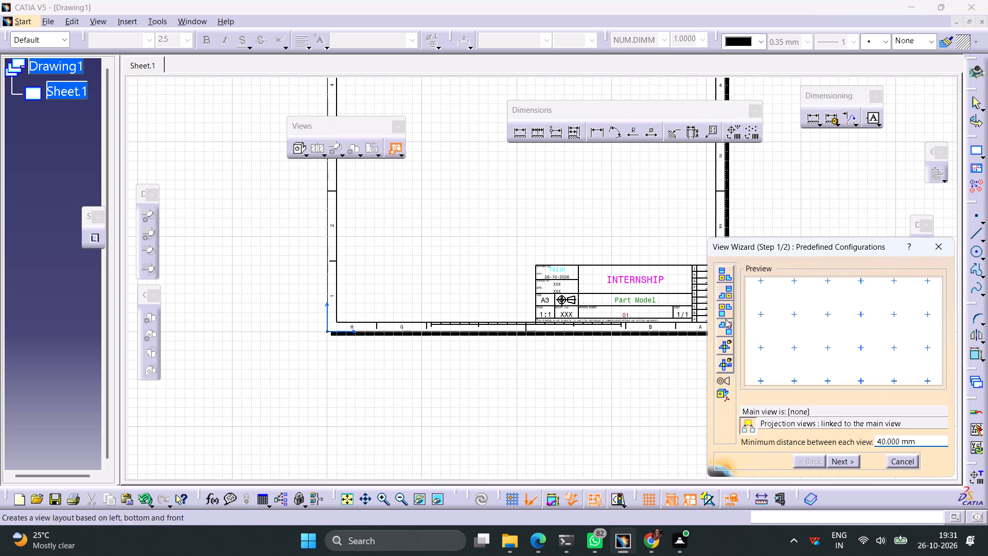
pyautogui.click(724, 275)
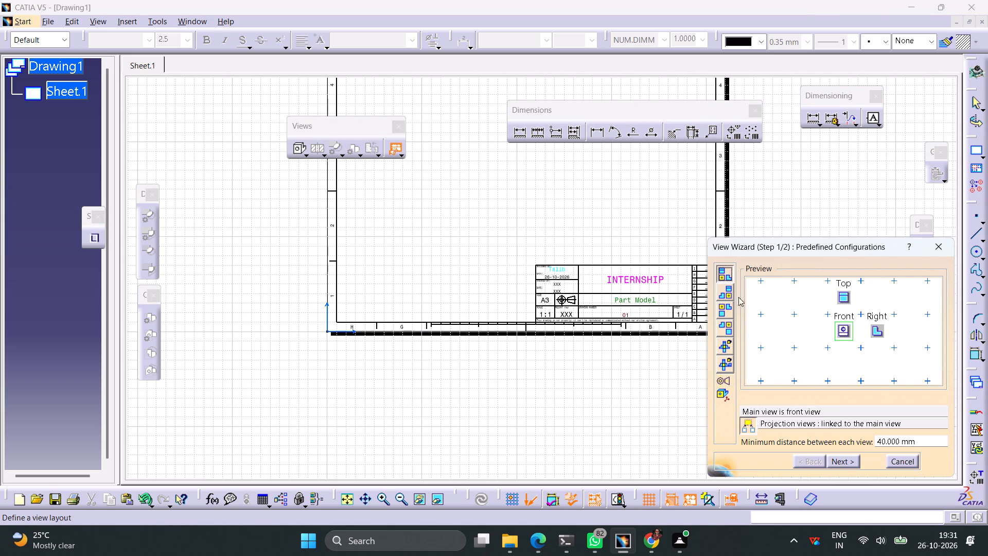
pyautogui.click(850, 464)
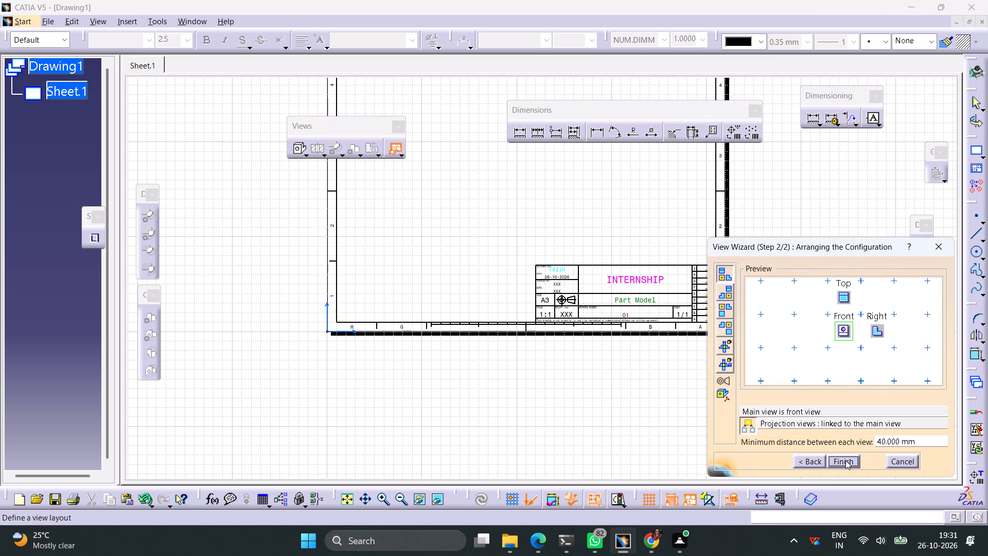
pyautogui.click(845, 460)
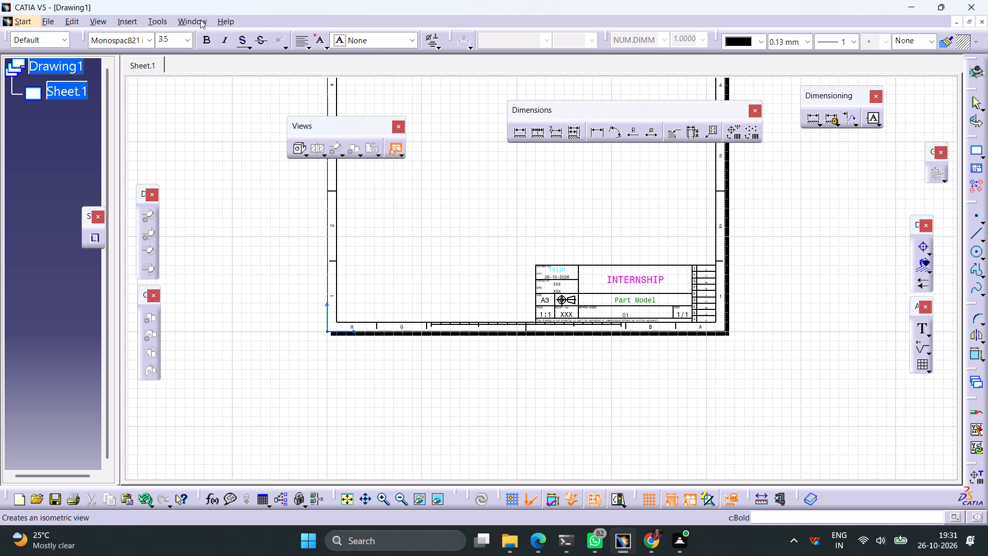
# Switch to the Part1 model and pick its yz plane as the front view's reference plane.
pyautogui.click(200, 20)
pyautogui.click(247, 122)
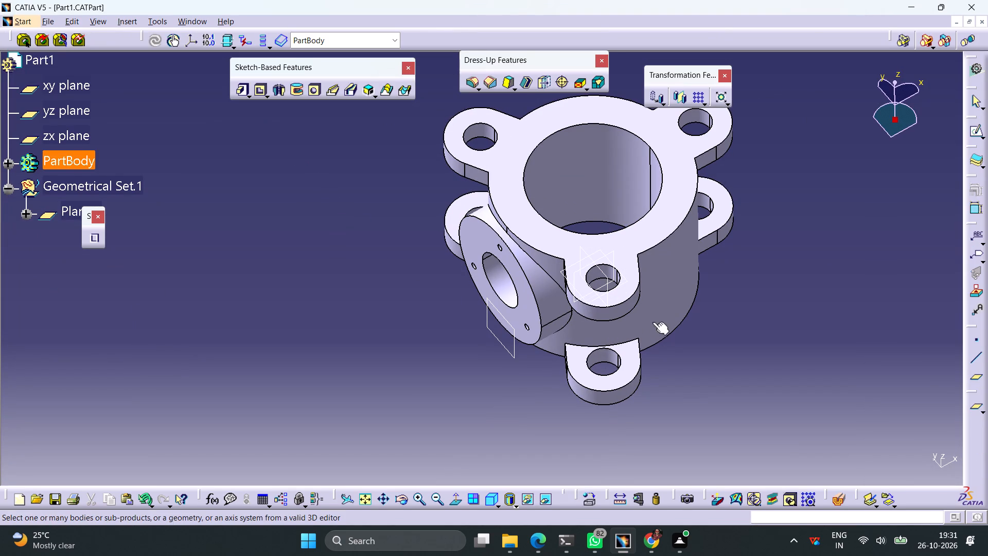
pyautogui.click(577, 274)
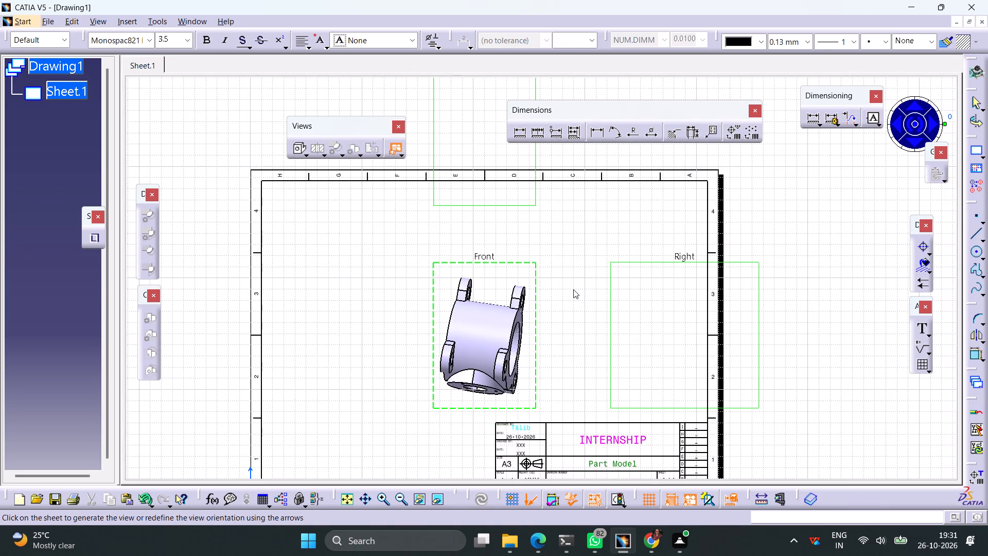
# Rotate the front view preview to 90 degrees, place it in the sheet's lower-left area, and generate the front, top and right views.
pyautogui.keyDown('ctrl'); pyautogui.moveTo(571, 289); pyautogui.dragTo(570, 314, button='middle'); pyautogui.keyUp('ctrl')
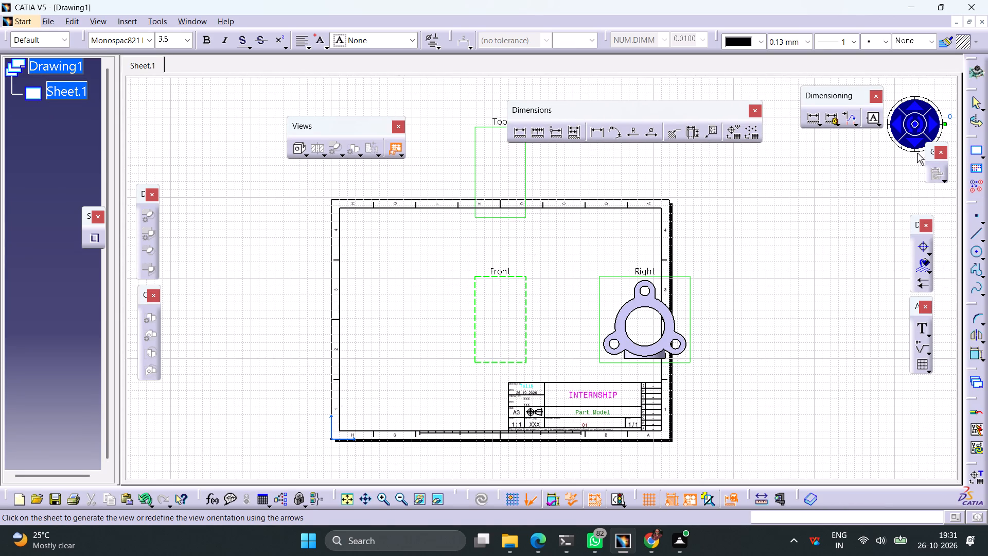
pyautogui.click(912, 127)
pyautogui.click(912, 127)
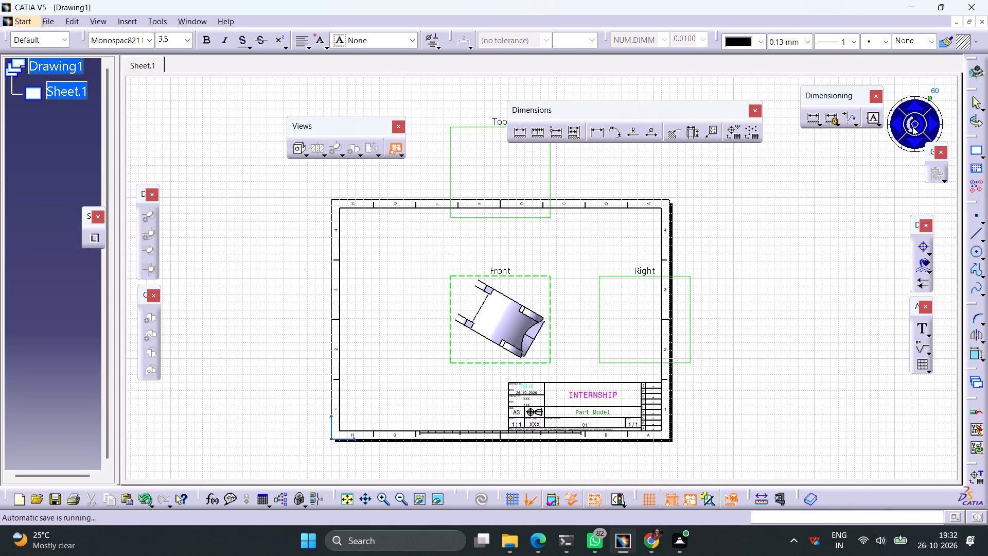
pyautogui.click(912, 127)
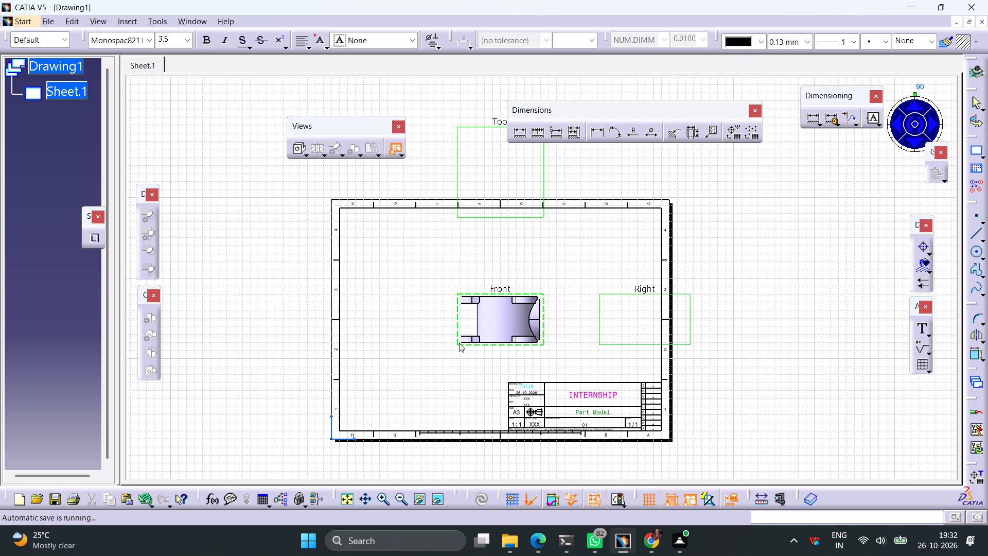
pyautogui.moveTo(459, 343); pyautogui.dragTo(382, 392)
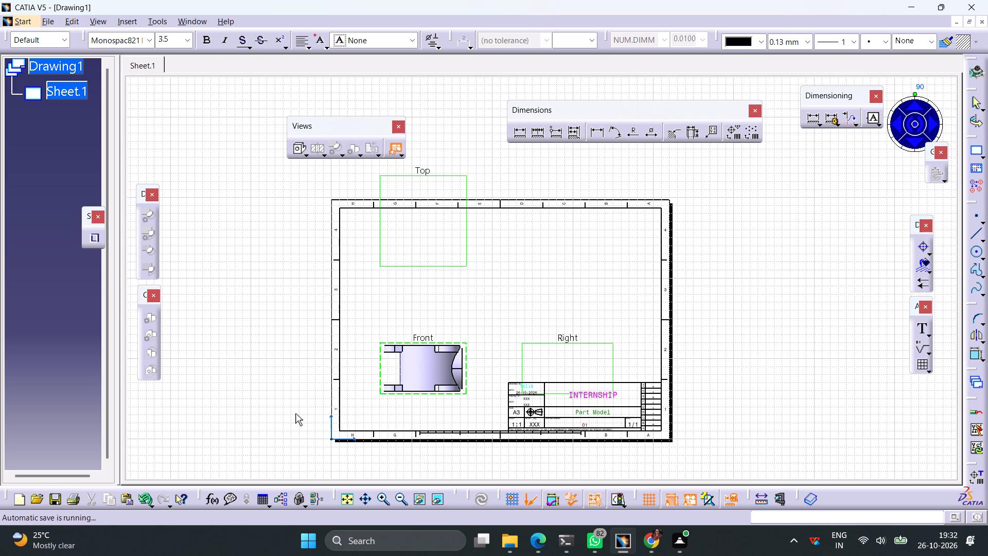
pyautogui.click(274, 414)
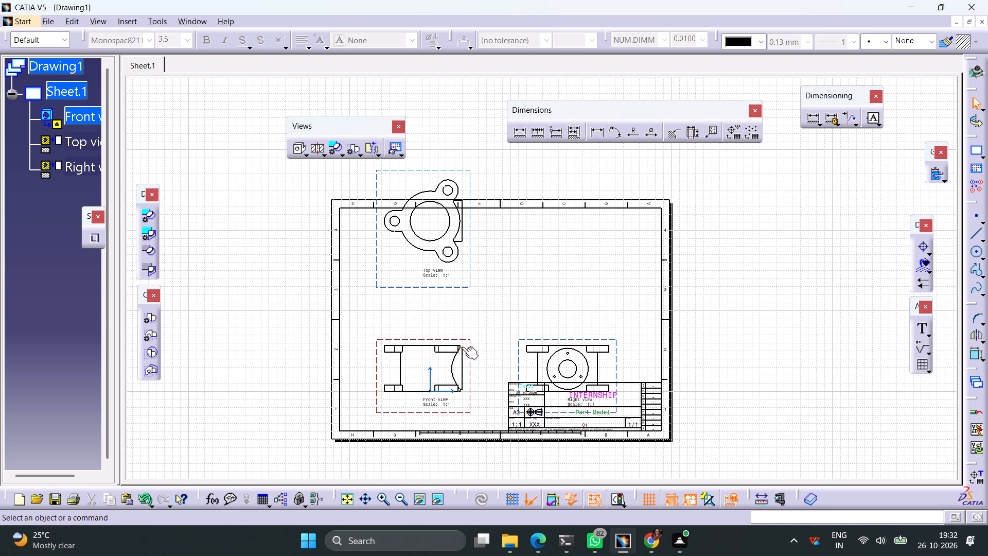
# Move the top view down until its frame meets the front view, and shift the aligned views closer to the sheet's lower border.
pyautogui.moveTo(458, 338); pyautogui.dragTo(458, 310)
pyautogui.moveTo(455, 260); pyautogui.dragTo(458, 314)
pyautogui.keyDown('ctrl'); pyautogui.moveTo(495, 291); pyautogui.dragTo(495, 262, button='middle'); pyautogui.keyUp('ctrl')
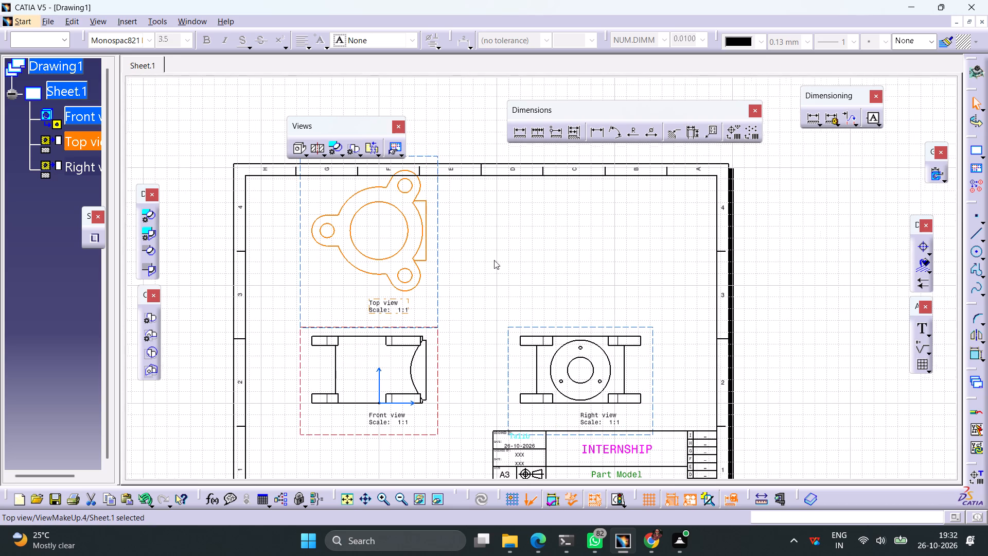
pyautogui.moveTo(482, 291); pyautogui.dragTo(502, 227, button='middle')
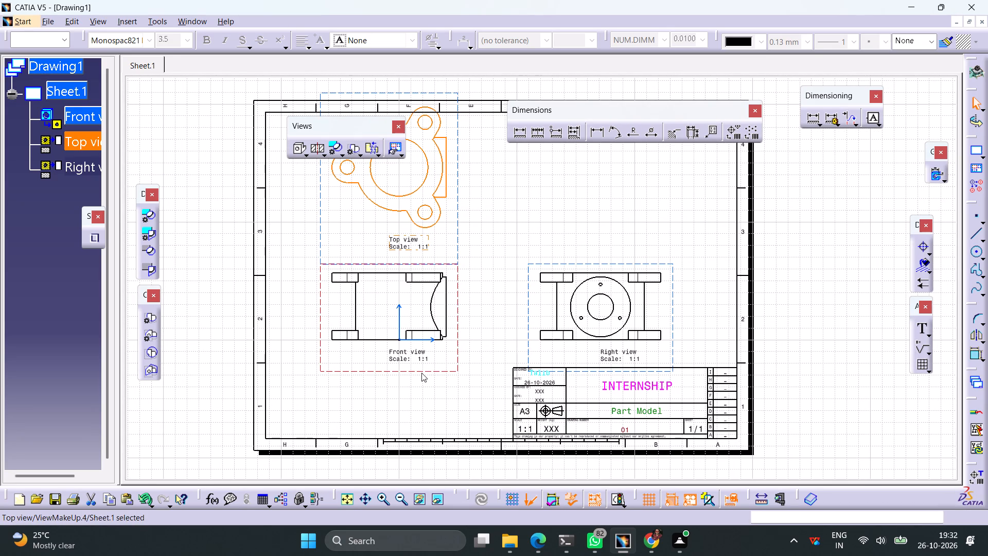
pyautogui.moveTo(425, 371); pyautogui.dragTo(429, 403)
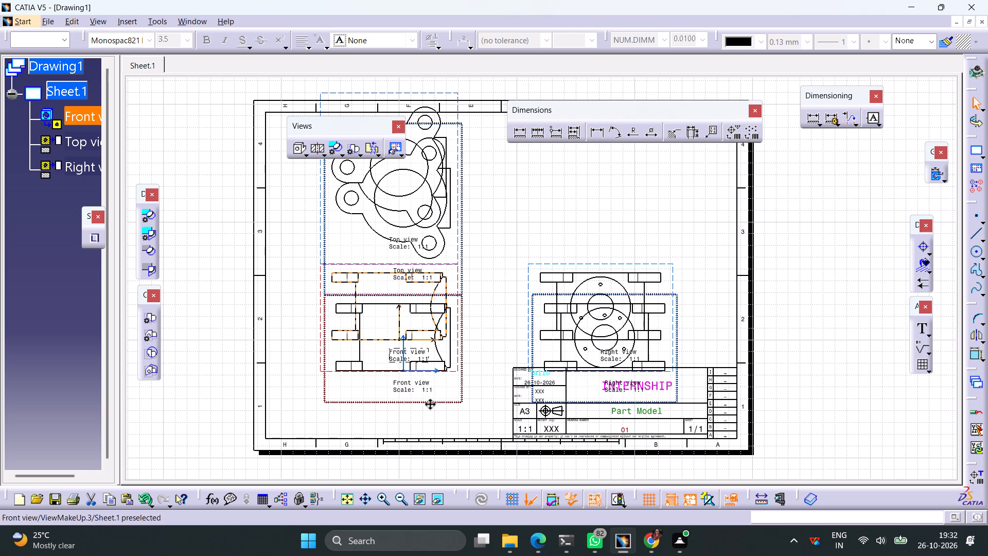
pyautogui.moveTo(429, 403); pyautogui.dragTo(417, 422)
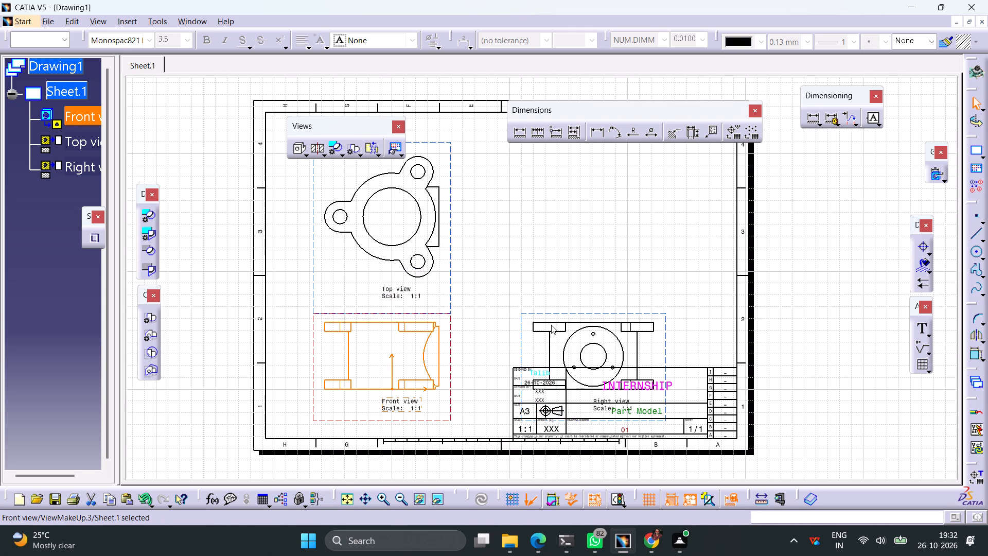
# Space the top view above the front view and try to raise the right view clear of the title block.
pyautogui.moveTo(572, 314); pyautogui.dragTo(571, 281)
pyautogui.moveTo(577, 312); pyautogui.dragTo(577, 289)
pyautogui.click(506, 281)
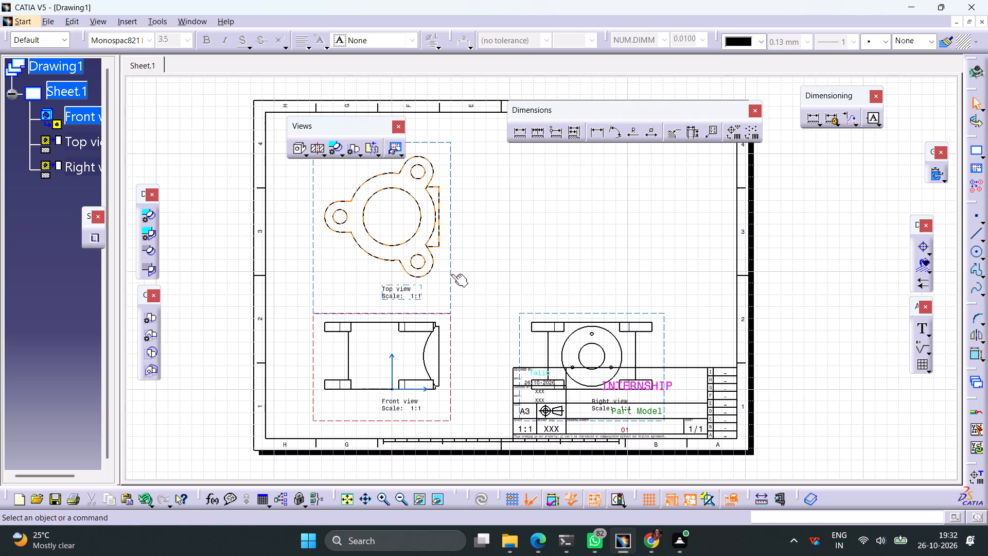
pyautogui.moveTo(451, 274); pyautogui.dragTo(437, 251)
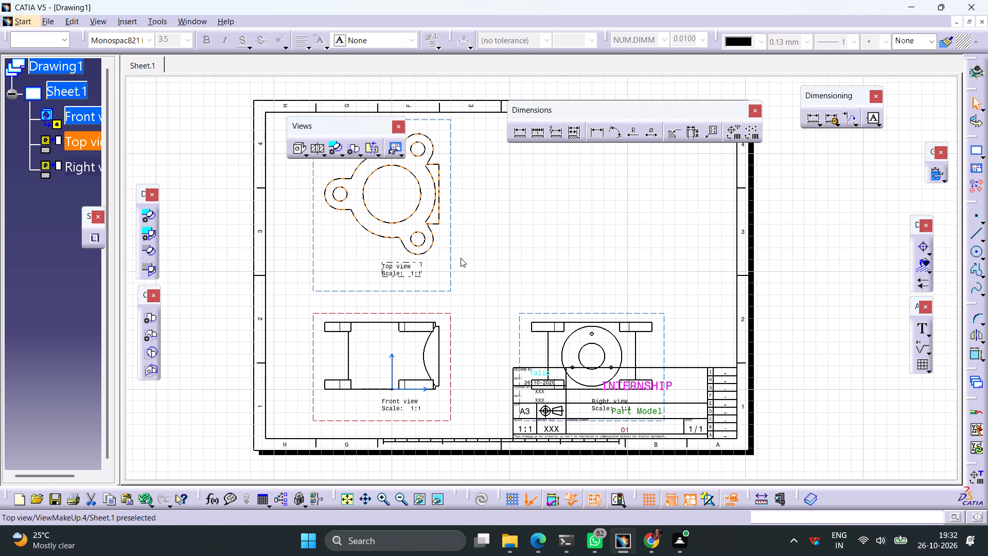
pyautogui.moveTo(534, 315); pyautogui.dragTo(535, 294)
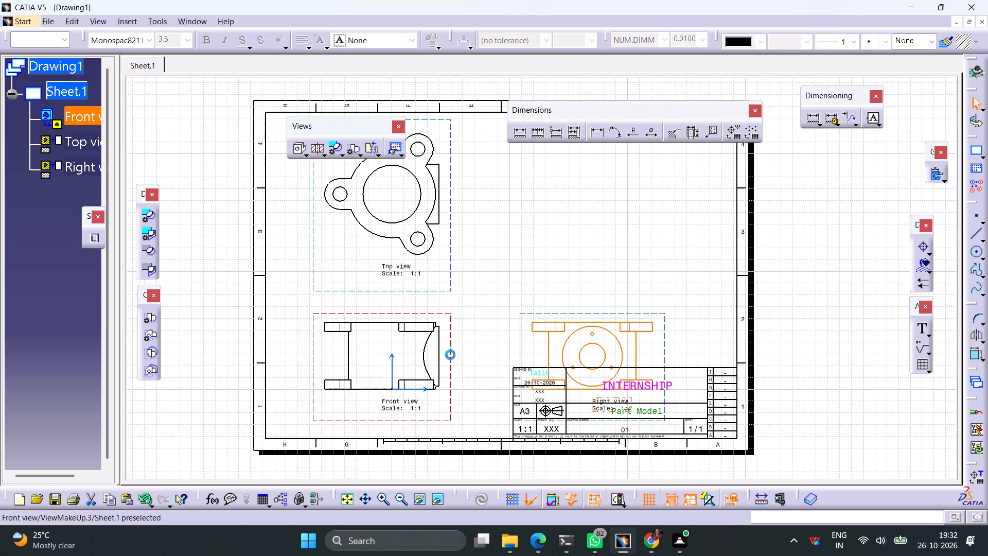
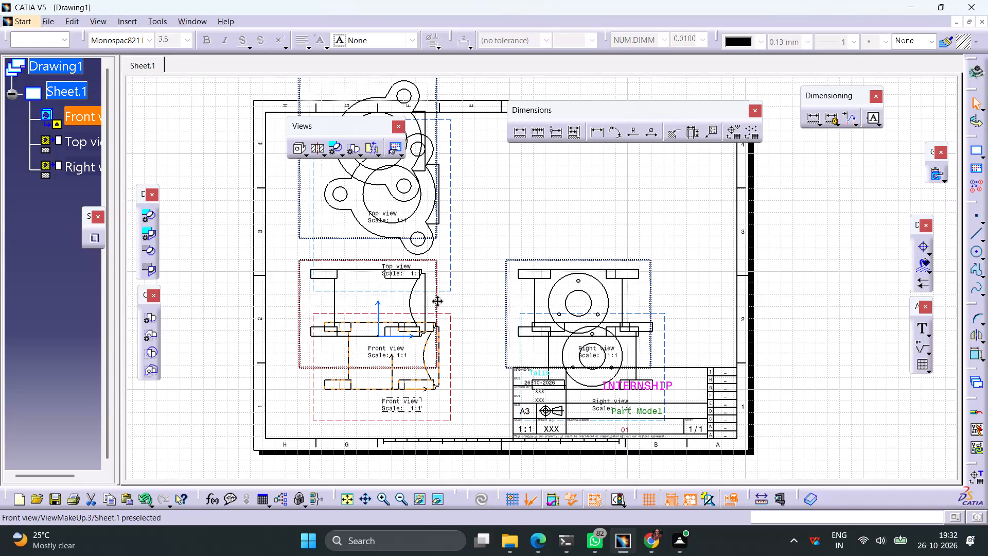
# Delete the right view from the sheet.
pyautogui.click(457, 302)
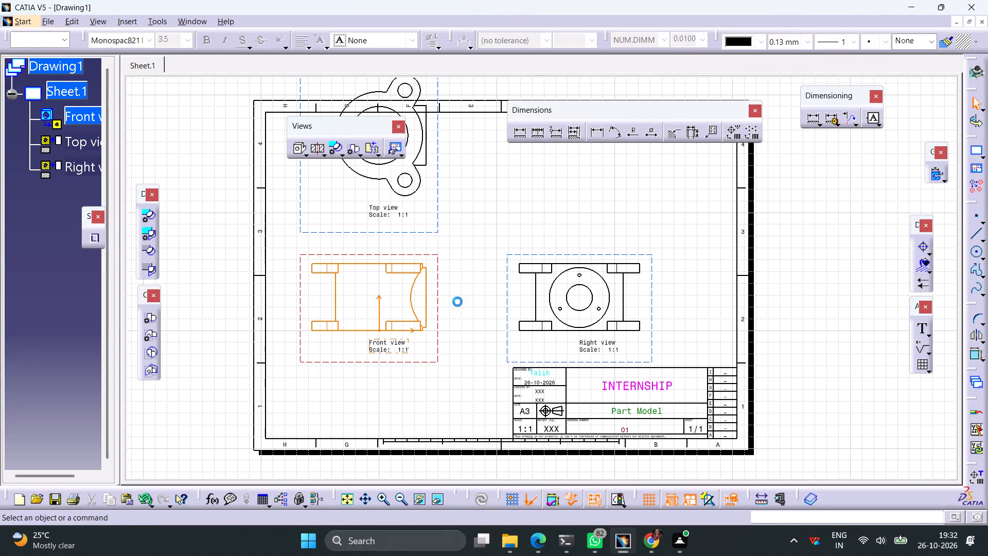
pyautogui.rightClick(508, 286)
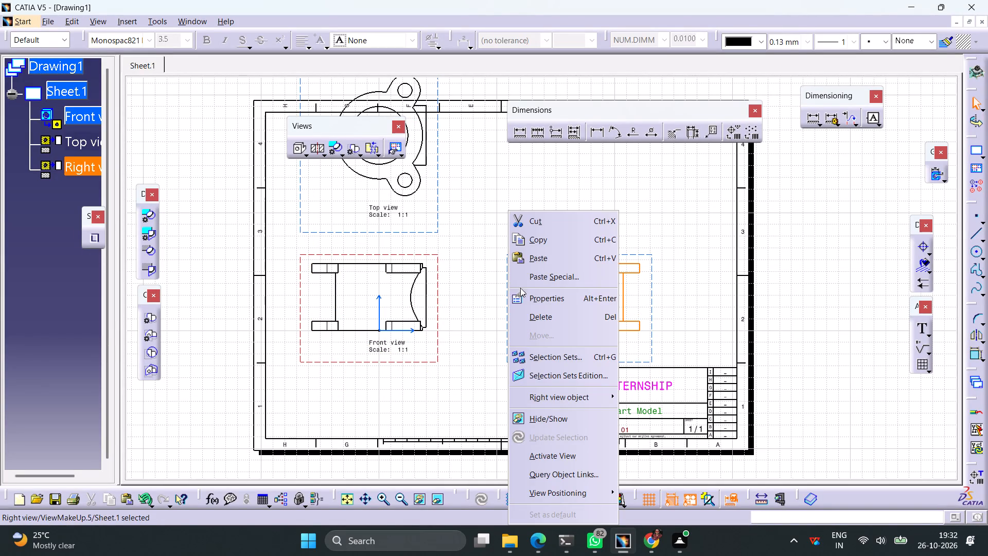
pyautogui.click(549, 314)
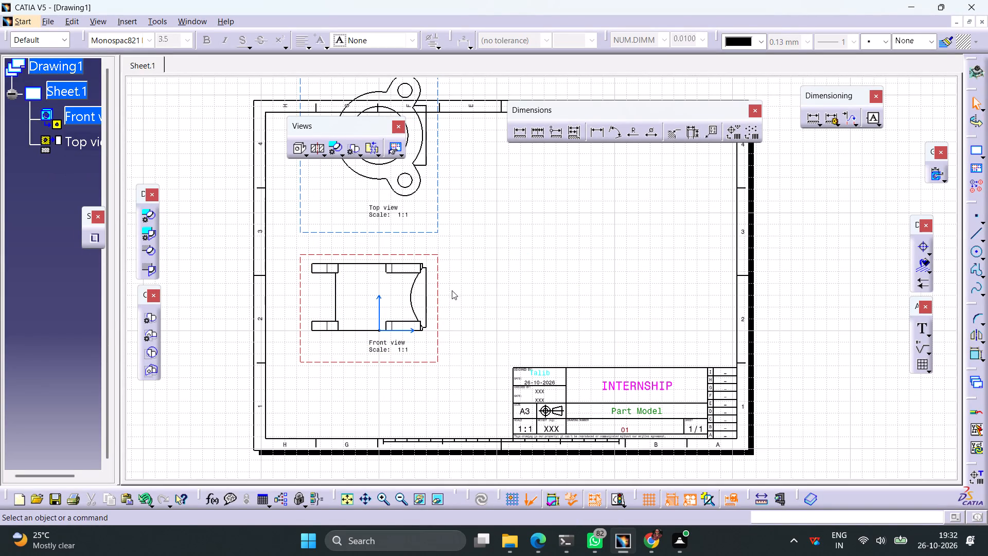
# Move the front view down towards the sheet's lower border, carrying the aligned top view fully onto the sheet.
pyautogui.moveTo(438, 299); pyautogui.dragTo(438, 355)
pyautogui.click(478, 309)
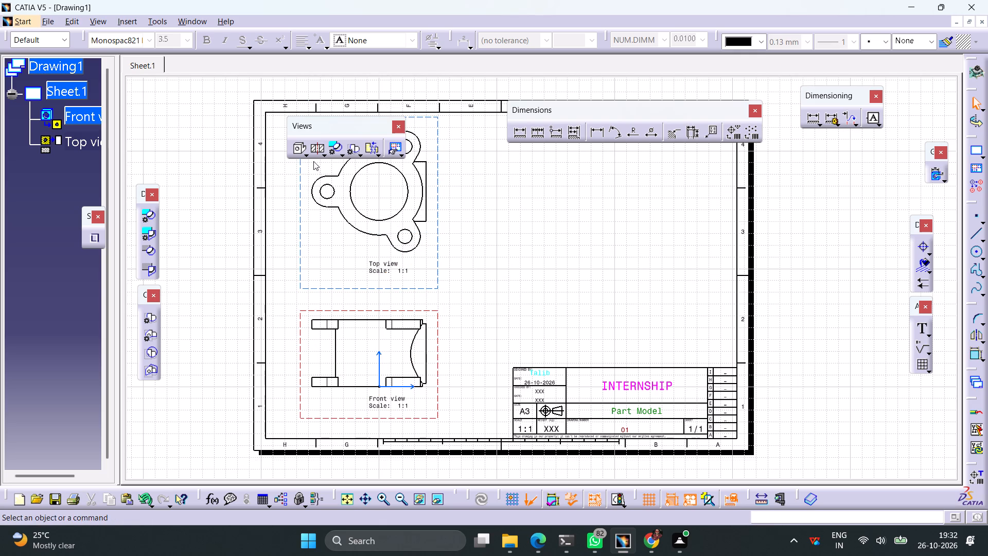
# Create a projected right view from the front view, place it beside it, and shift it slightly closer to the front view.
pyautogui.click(305, 157)
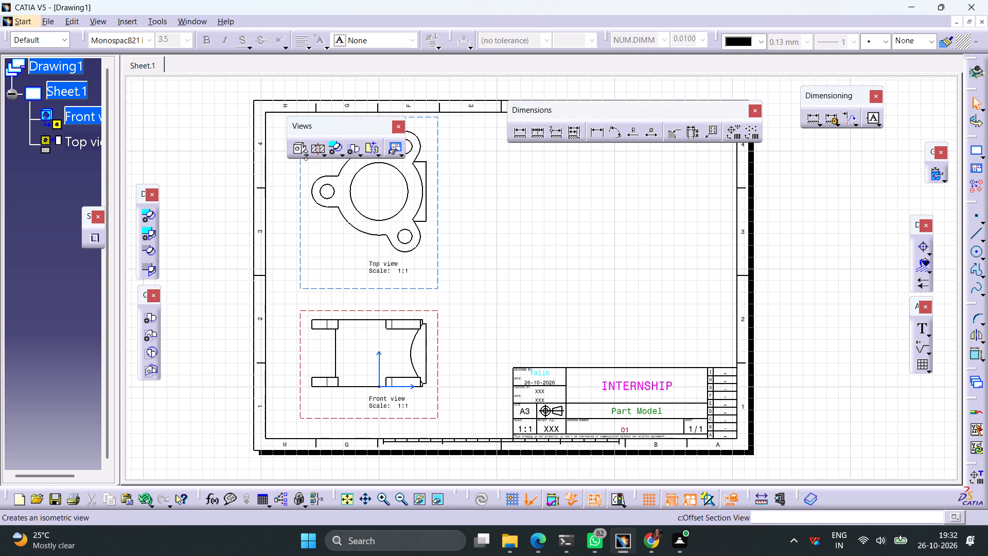
pyautogui.click(306, 155)
pyautogui.click(378, 165)
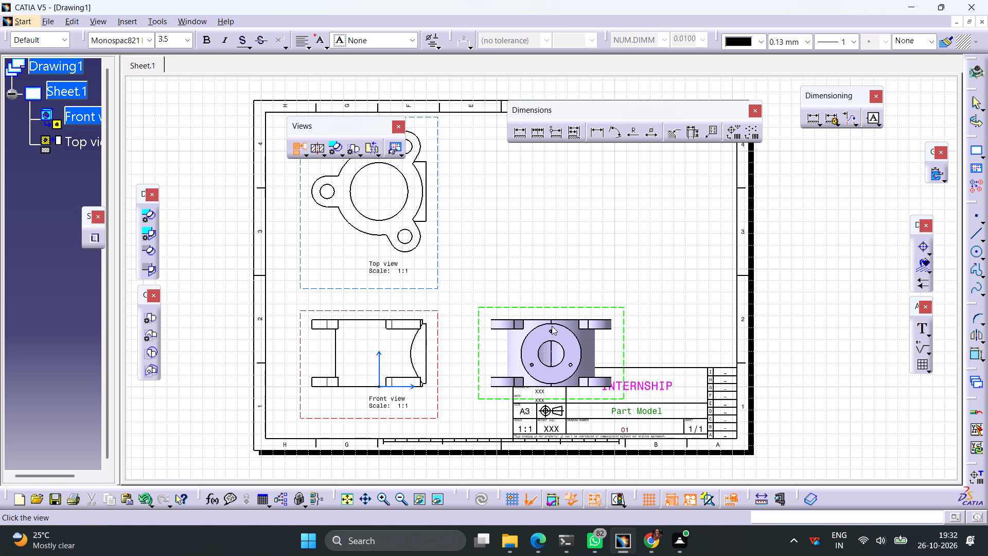
pyautogui.click(552, 327)
pyautogui.moveTo(556, 311); pyautogui.dragTo(555, 291)
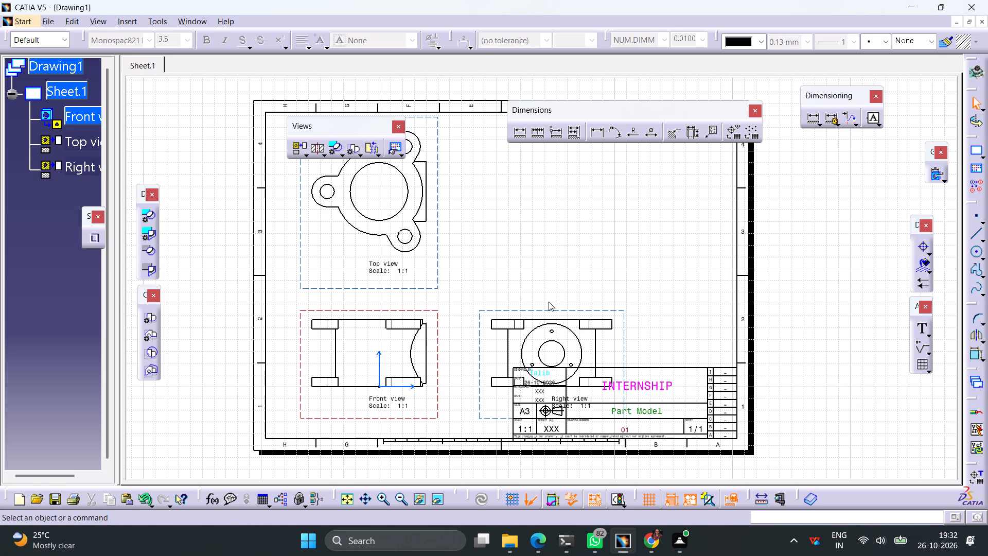
pyautogui.moveTo(543, 313); pyautogui.dragTo(524, 300)
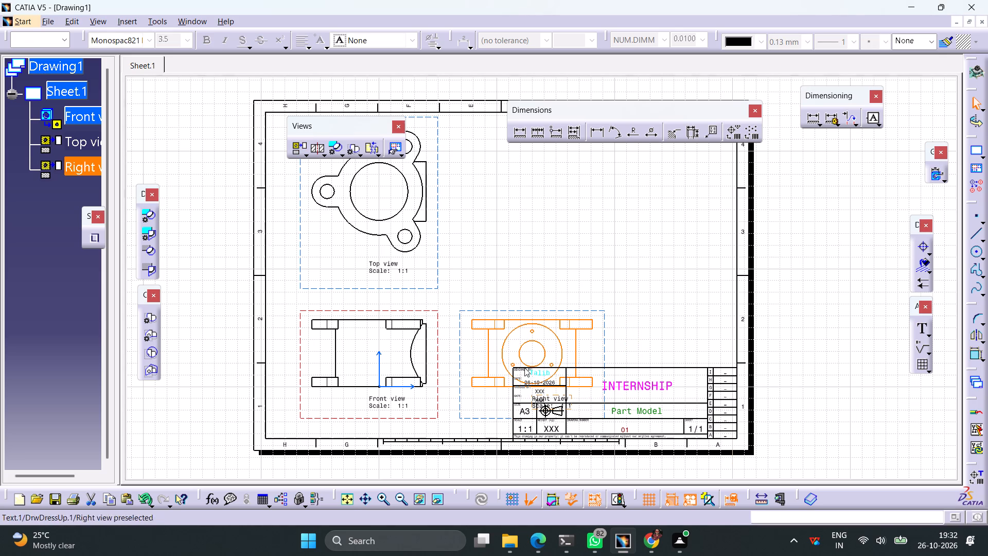
# Set the front view's scale to 1:2.
pyautogui.click(397, 403)
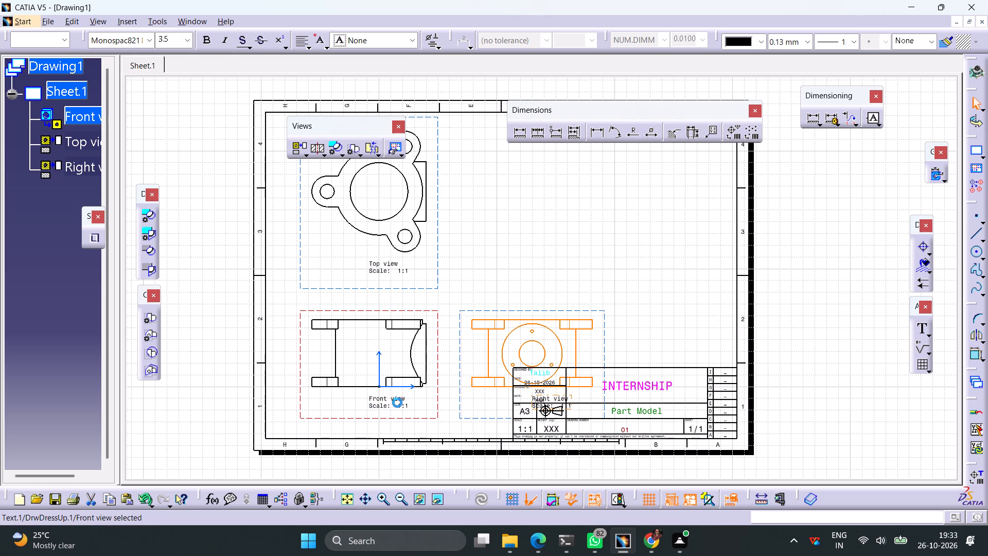
pyautogui.click(397, 403)
pyautogui.rightClick(438, 340)
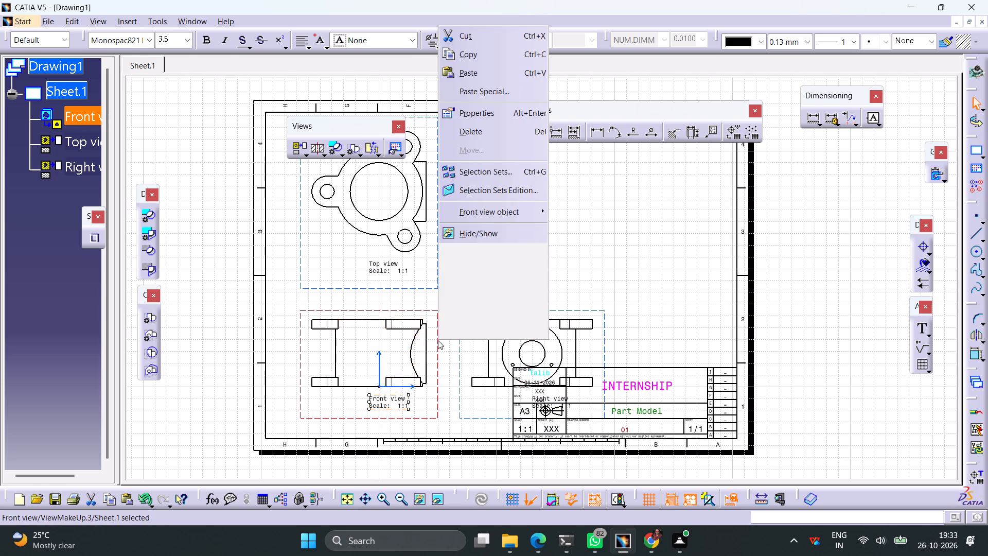
pyautogui.click(480, 119)
pyautogui.click(755, 242)
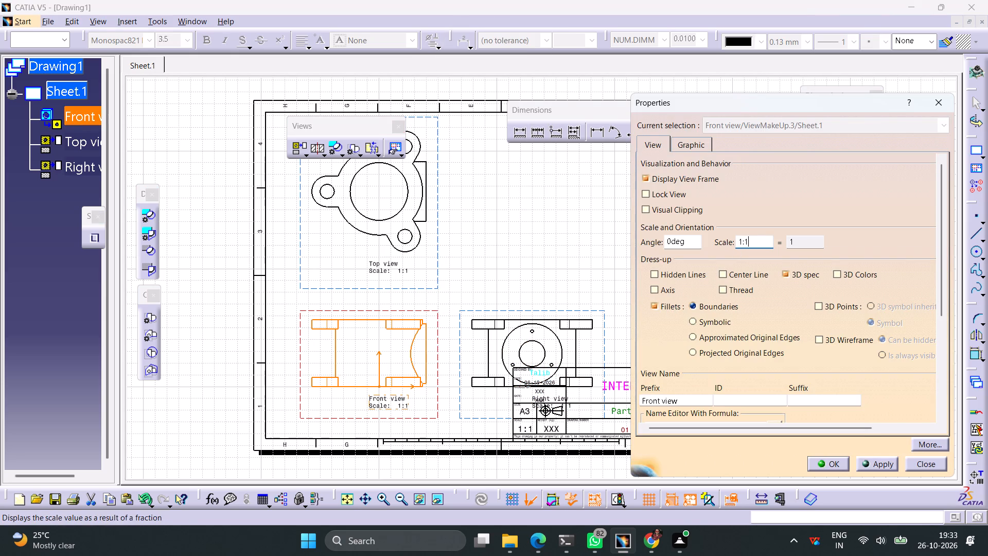
pyautogui.press('BackSpace')
pyautogui.press('2')
pyautogui.press('Return')
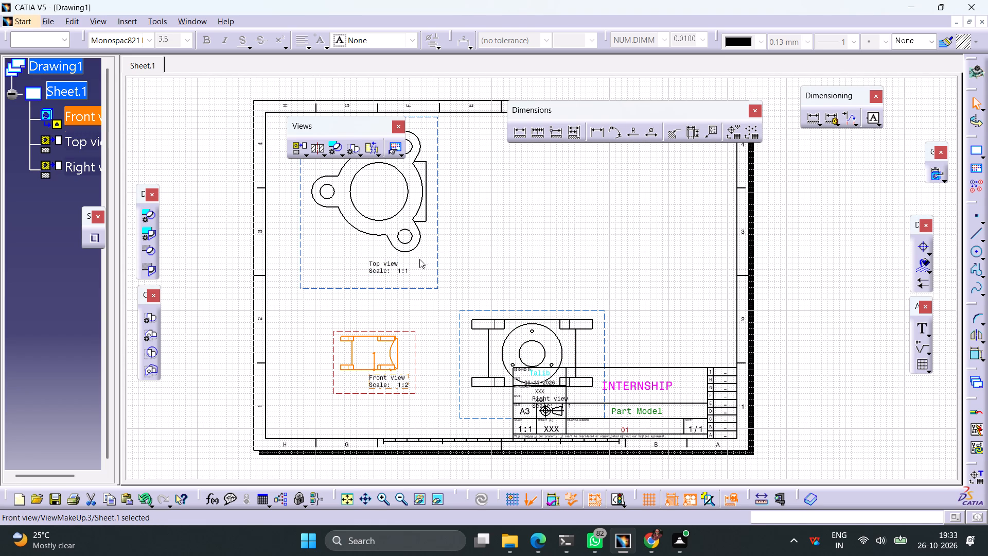
# Activate the top view and set its scale to 1:2.
pyautogui.rightClick(437, 232)
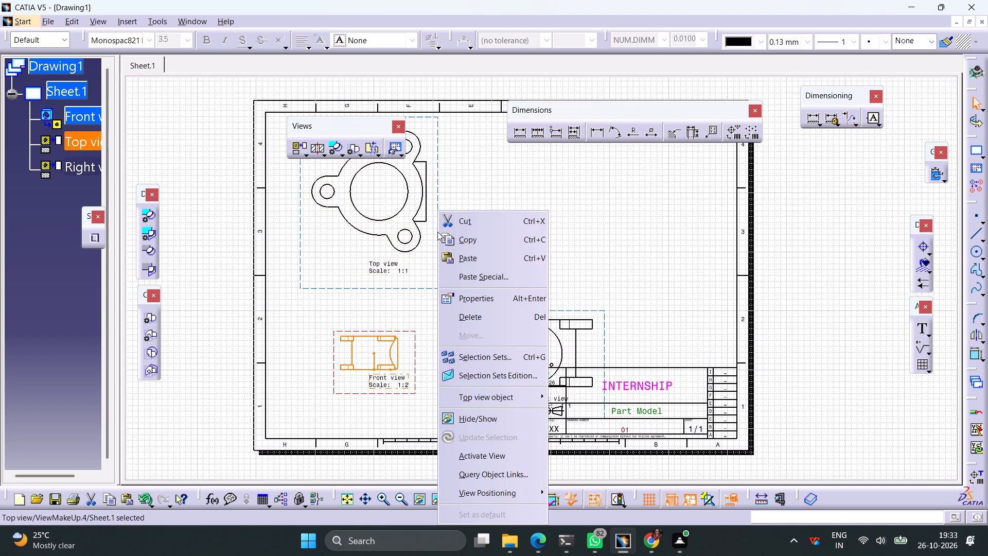
pyautogui.click(499, 463)
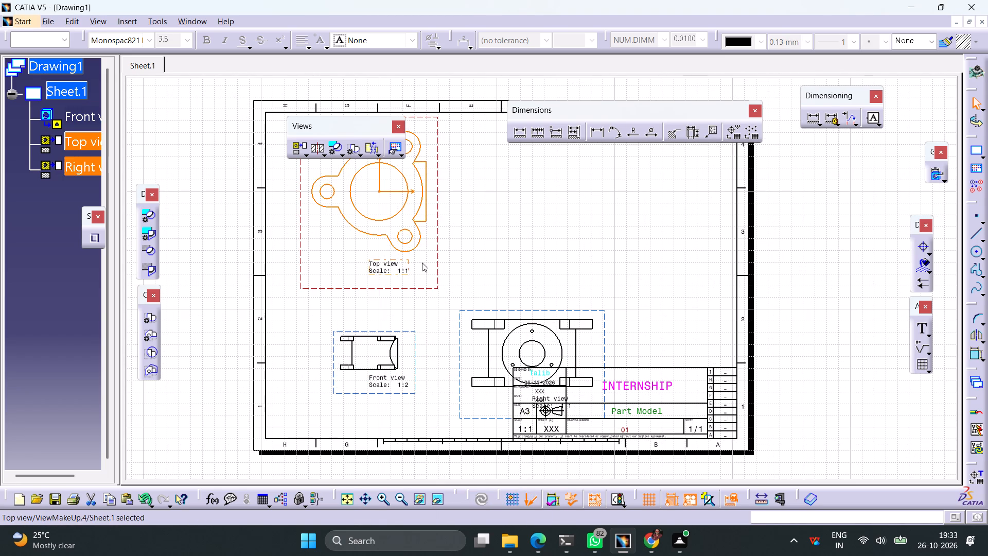
pyautogui.rightClick(438, 256)
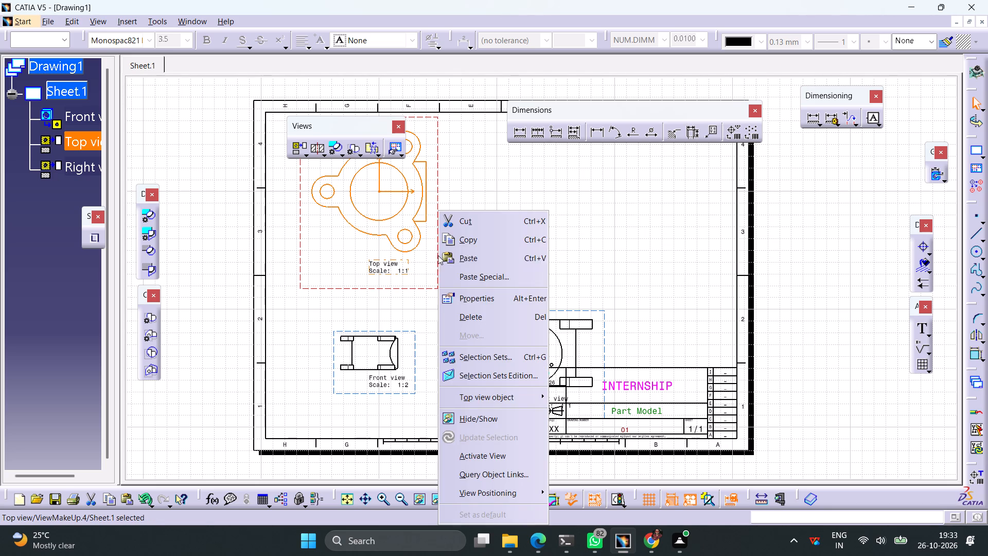
pyautogui.click(490, 295)
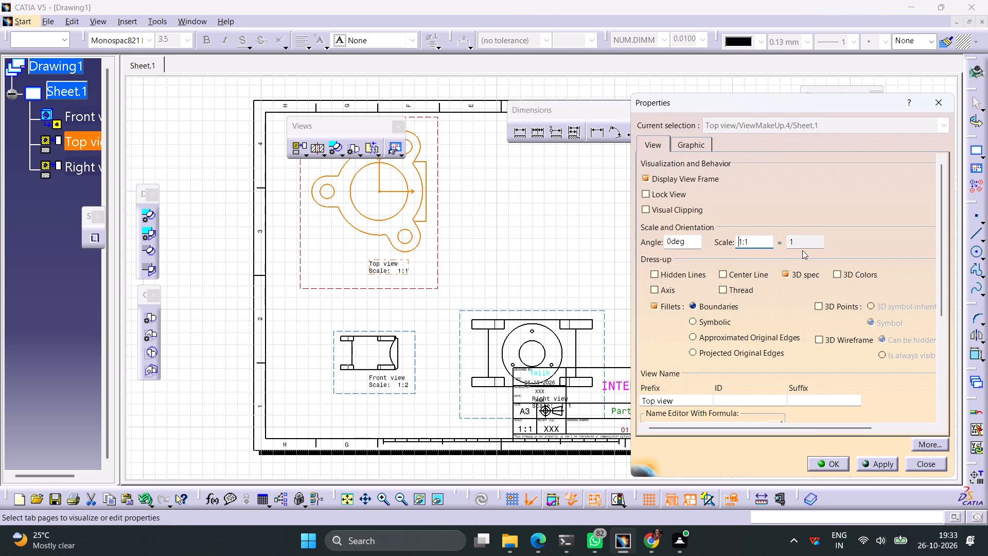
pyautogui.click(758, 240)
pyautogui.press('BackSpace')
pyautogui.press('2')
pyautogui.press('Return')
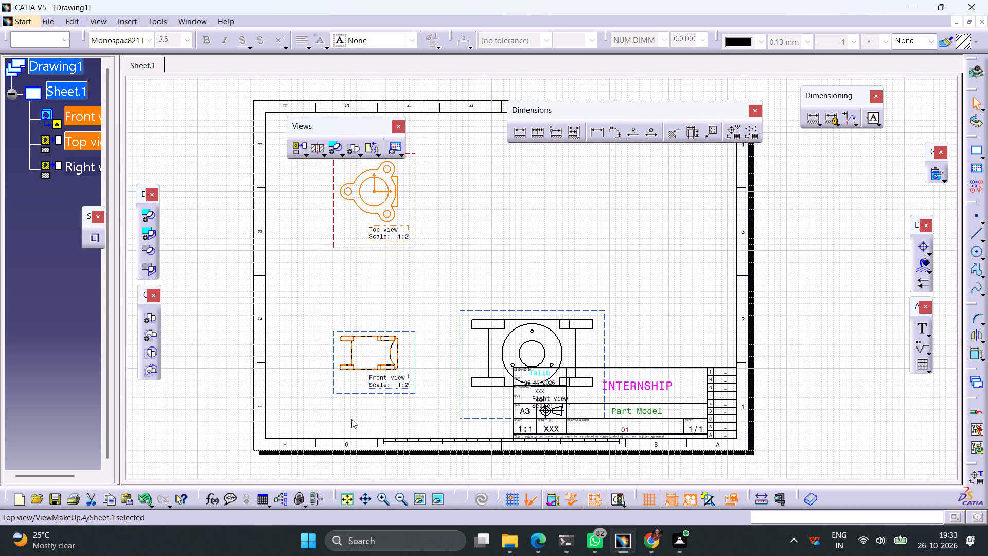
# Move the front view up so that the aligned right view clears the title block.
pyautogui.moveTo(390, 395); pyautogui.dragTo(385, 318)
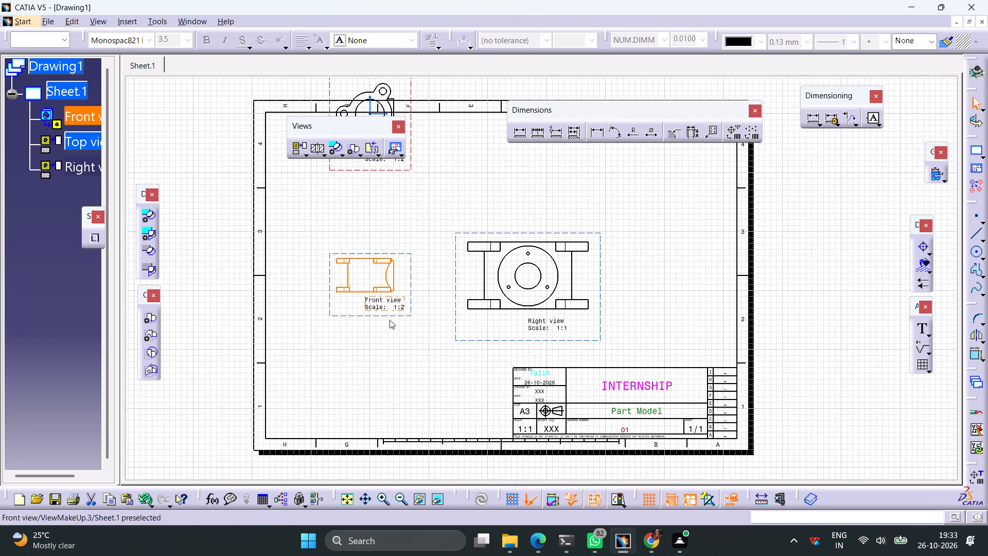
# Activate the right view, set its scale to 1:2, and turn on its hidden lines, center lines and axes.
pyautogui.rightClick(601, 326)
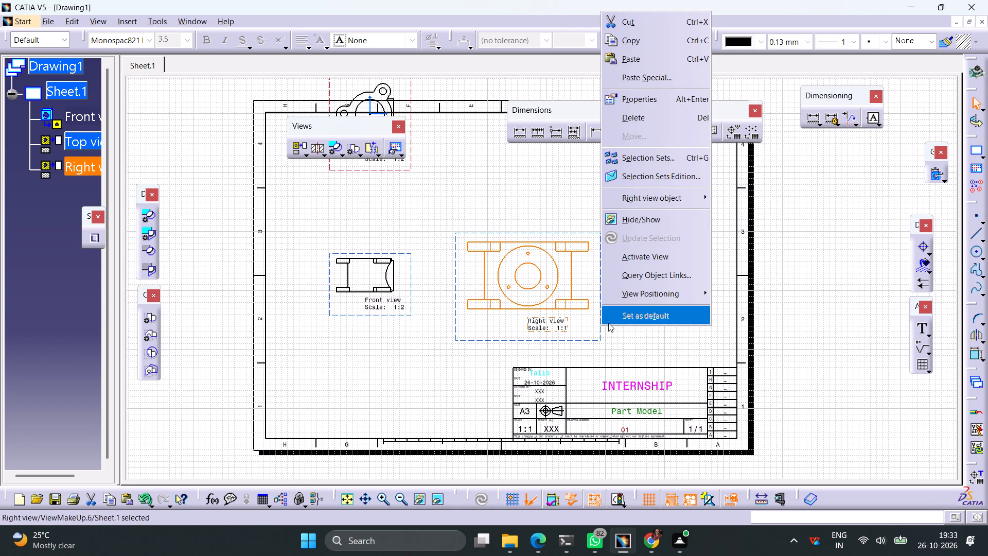
pyautogui.click(658, 253)
pyautogui.rightClick(600, 288)
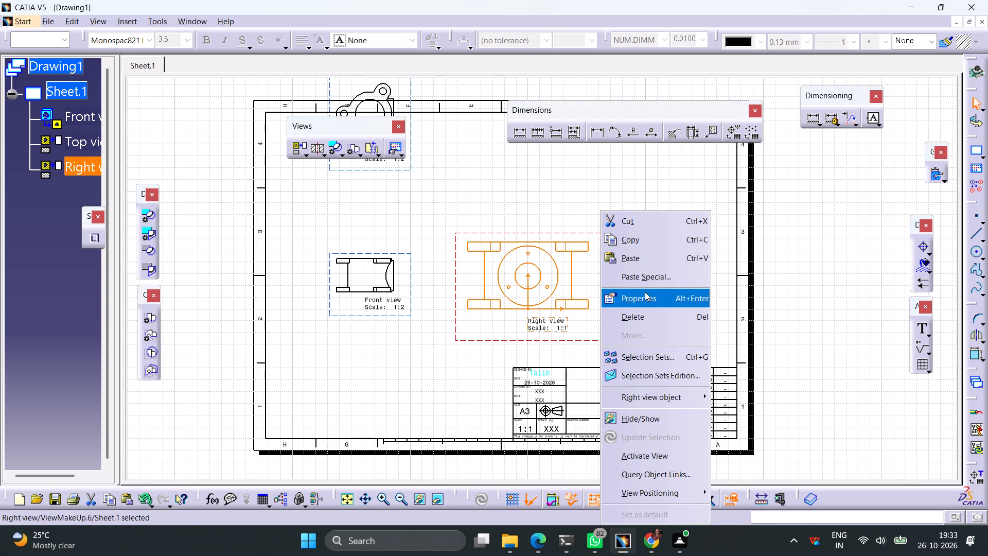
pyautogui.click(651, 298)
pyautogui.click(753, 241)
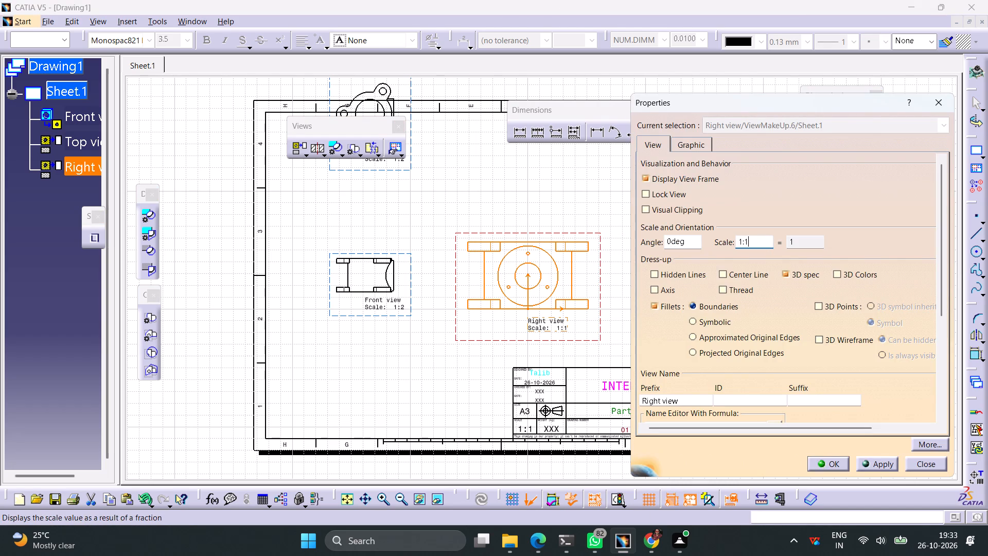
pyautogui.press('BackSpace')
pyautogui.press('2')
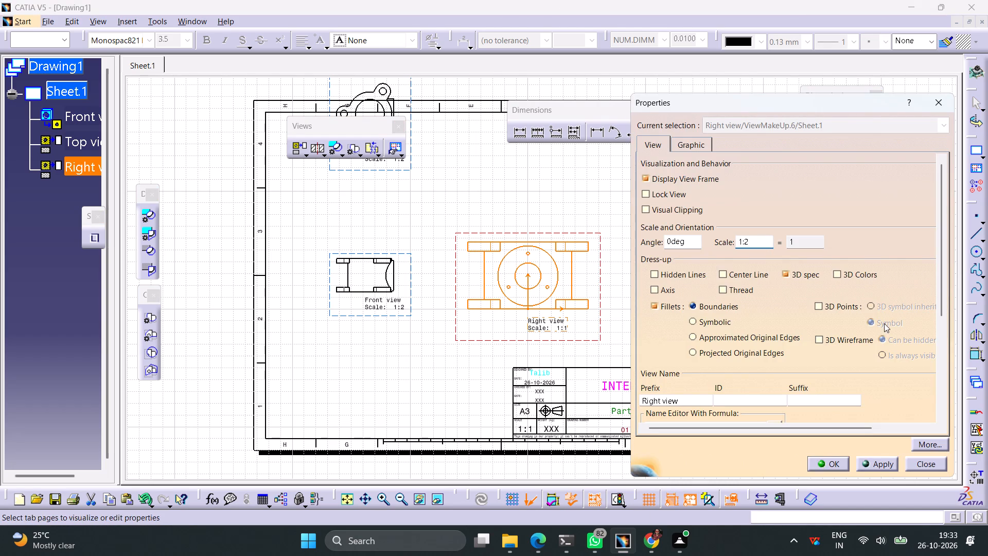
pyautogui.click(677, 274)
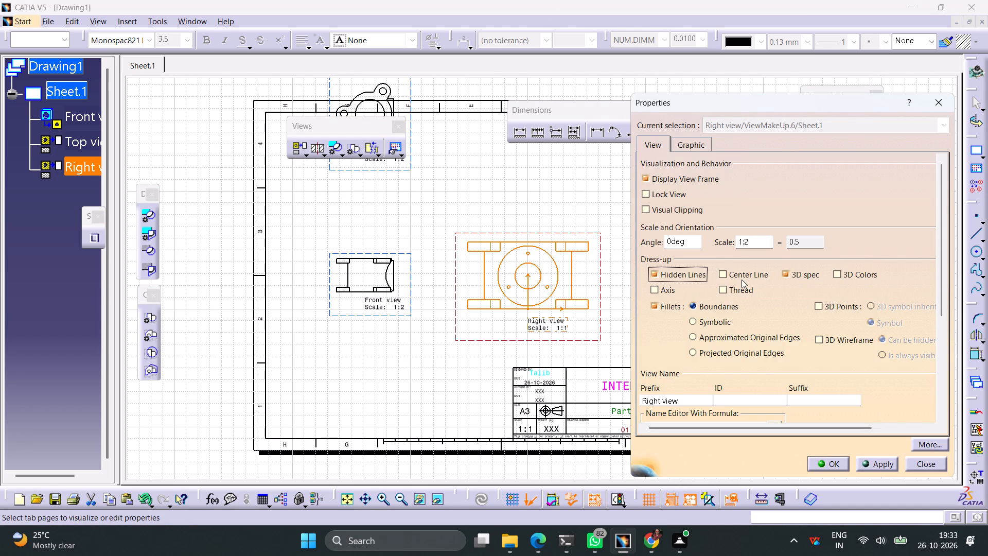
pyautogui.click(737, 277)
pyautogui.click(664, 291)
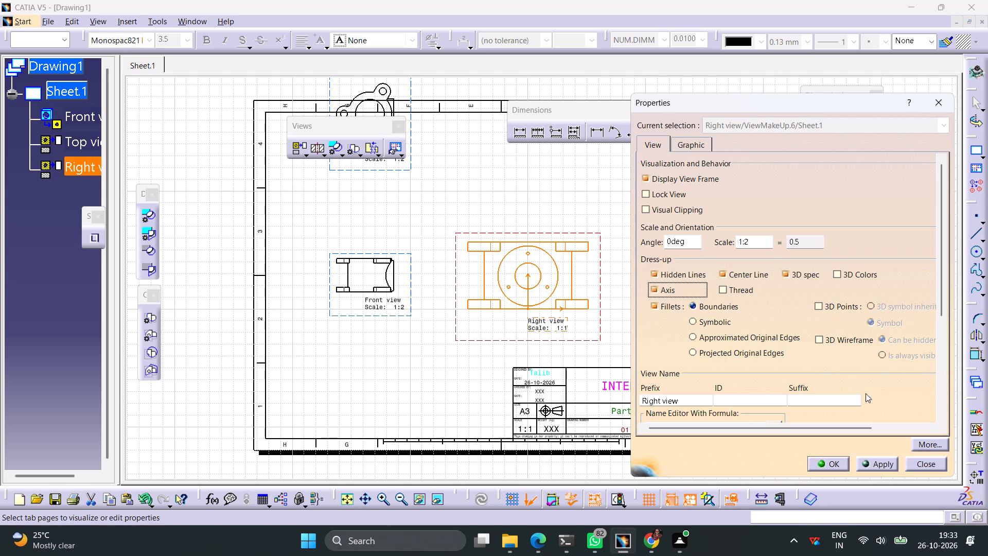
pyautogui.click(881, 467)
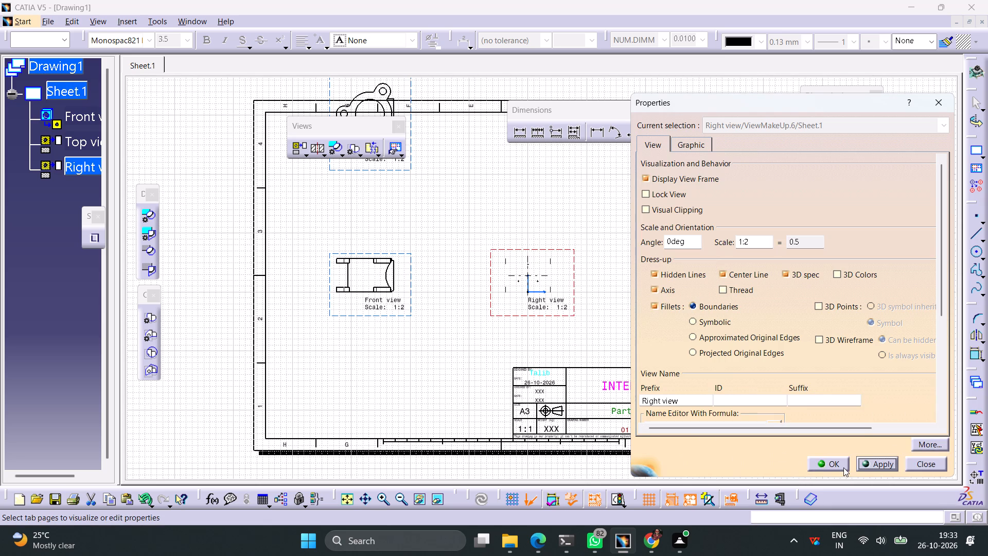
pyautogui.click(838, 467)
pyautogui.click(455, 340)
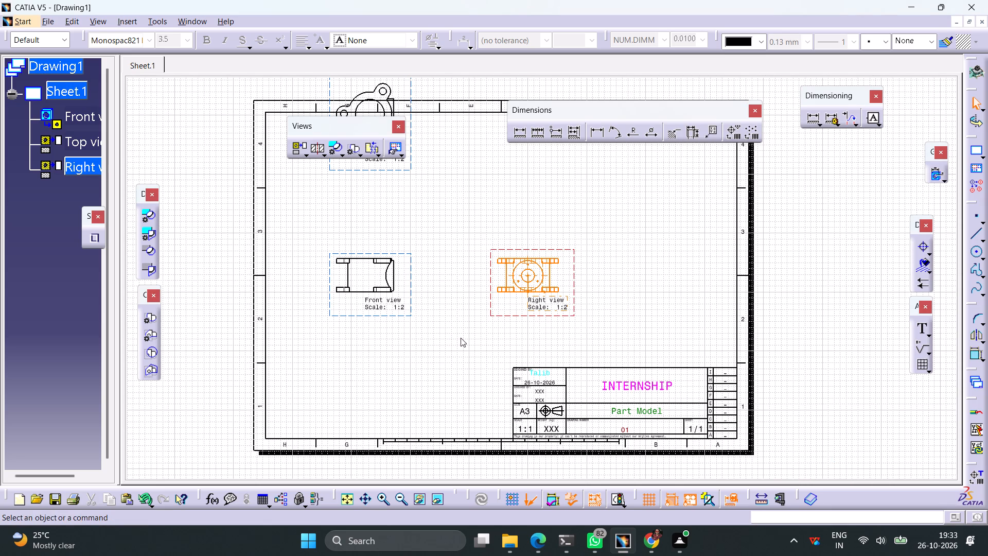
# Move the top view down until it sits inside the sheet border, just above the front view.
pyautogui.moveTo(390, 172); pyautogui.dragTo(390, 187)
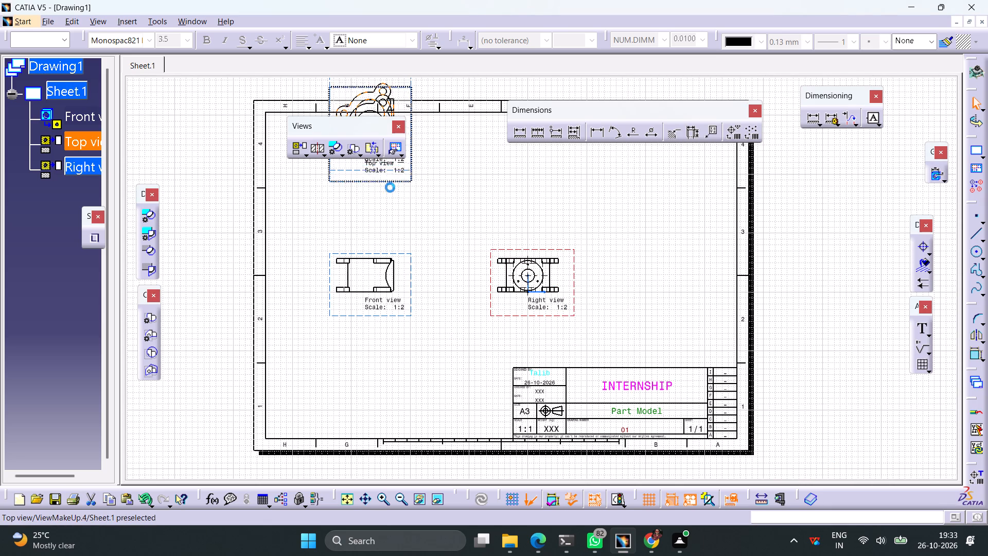
pyautogui.moveTo(390, 187); pyautogui.dragTo(387, 235)
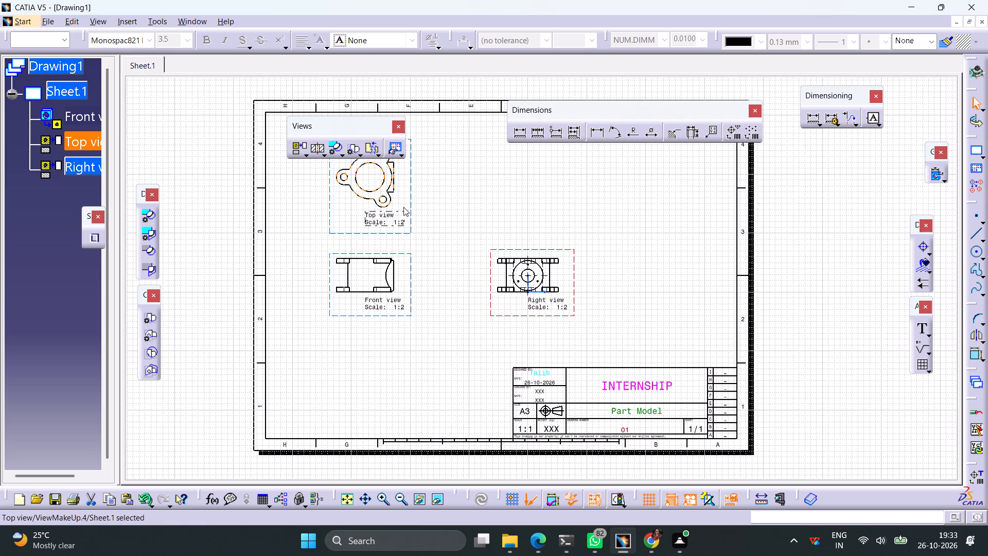
# Turn on hidden lines, center lines and axes for the top view.
pyautogui.rightClick(412, 185)
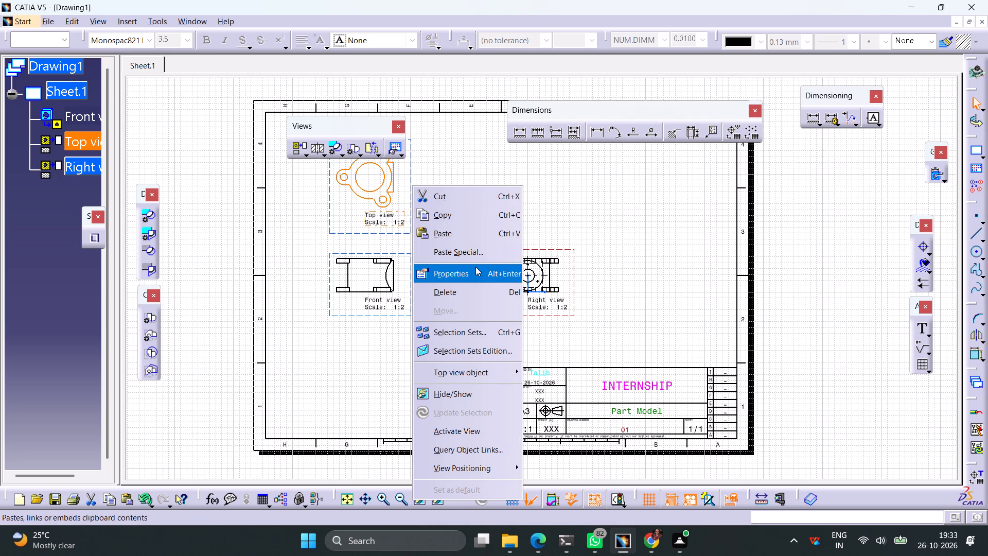
pyautogui.click(473, 274)
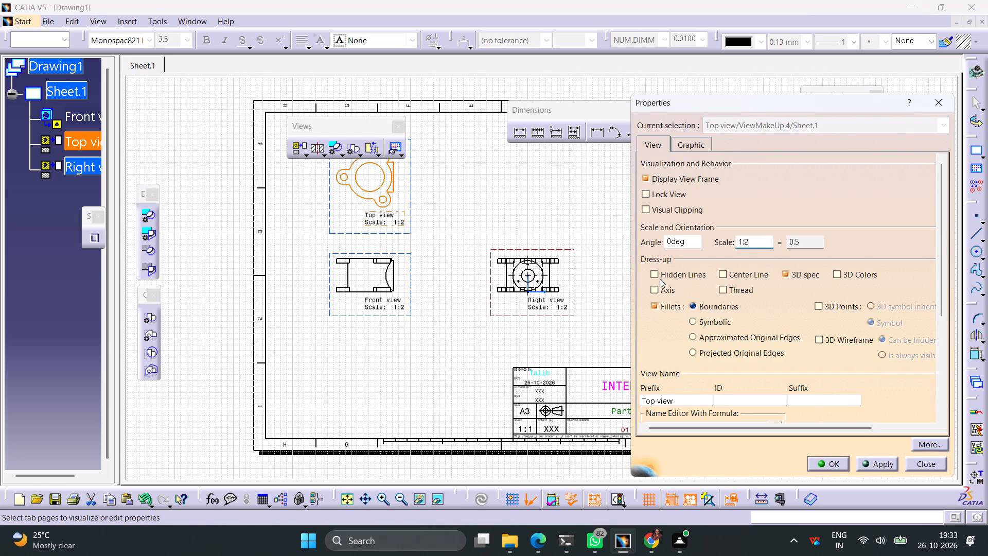
pyautogui.click(660, 279)
pyautogui.click(740, 273)
pyautogui.click(660, 291)
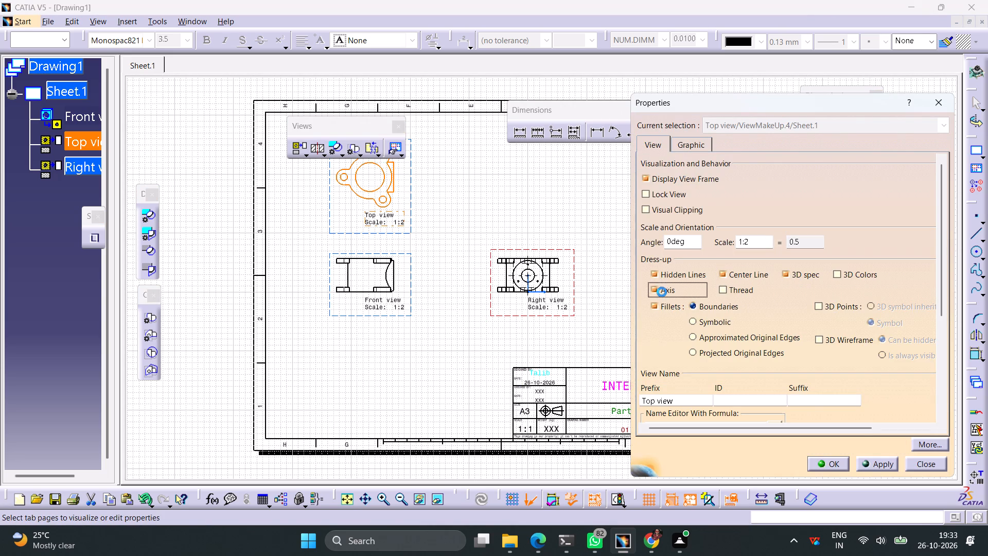
pyautogui.click(884, 466)
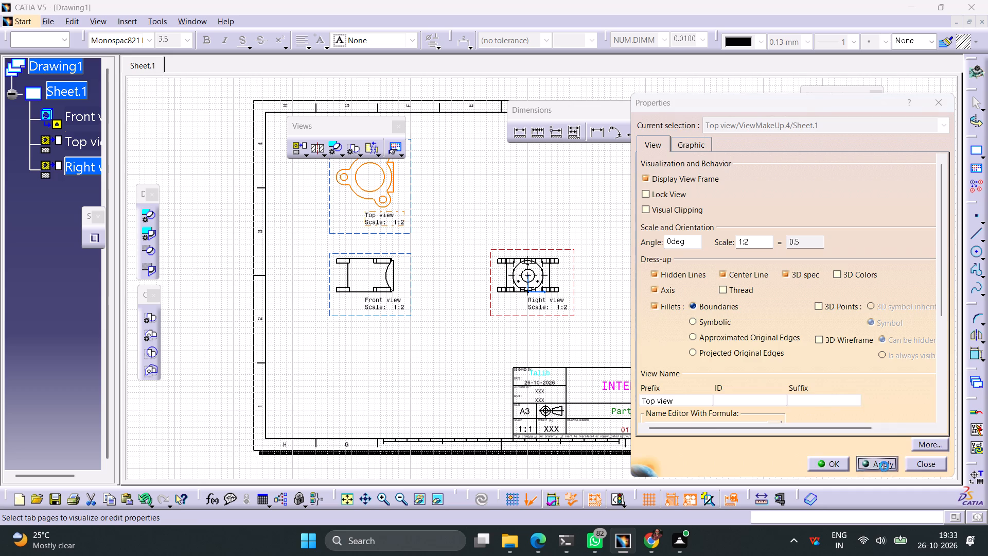
pyautogui.click(830, 462)
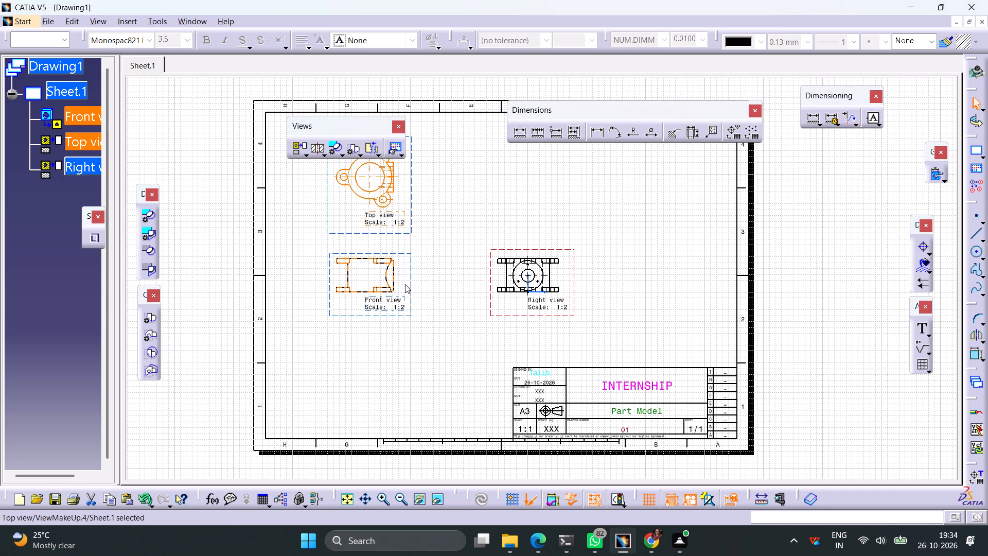
# Activate the front view and turn on its hidden lines, center lines and axes.
pyautogui.rightClick(411, 284)
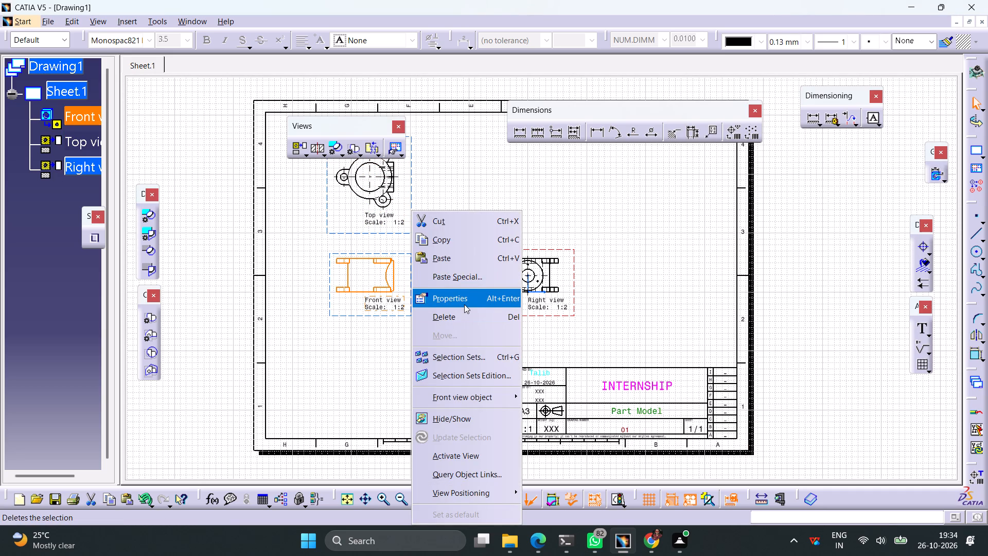
pyautogui.click(469, 453)
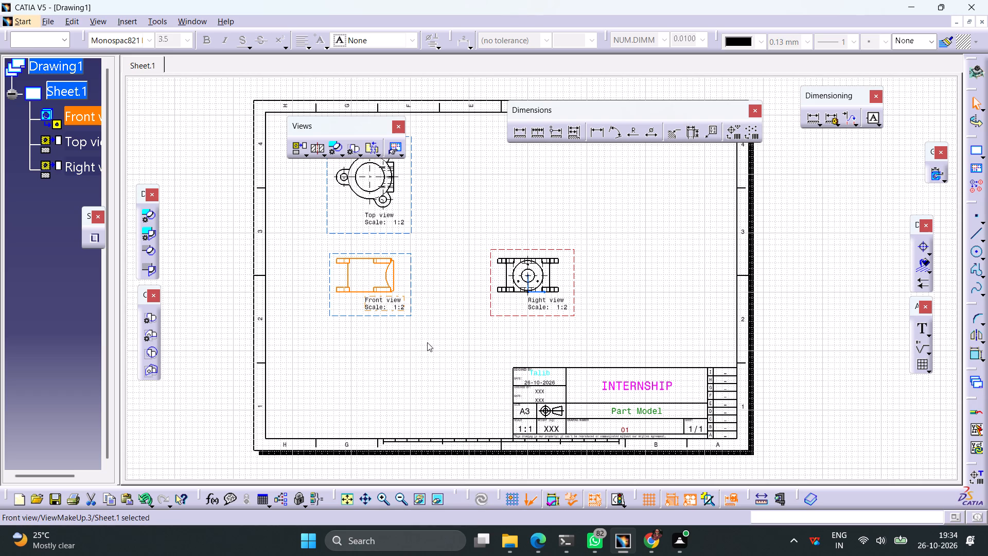
pyautogui.rightClick(412, 290)
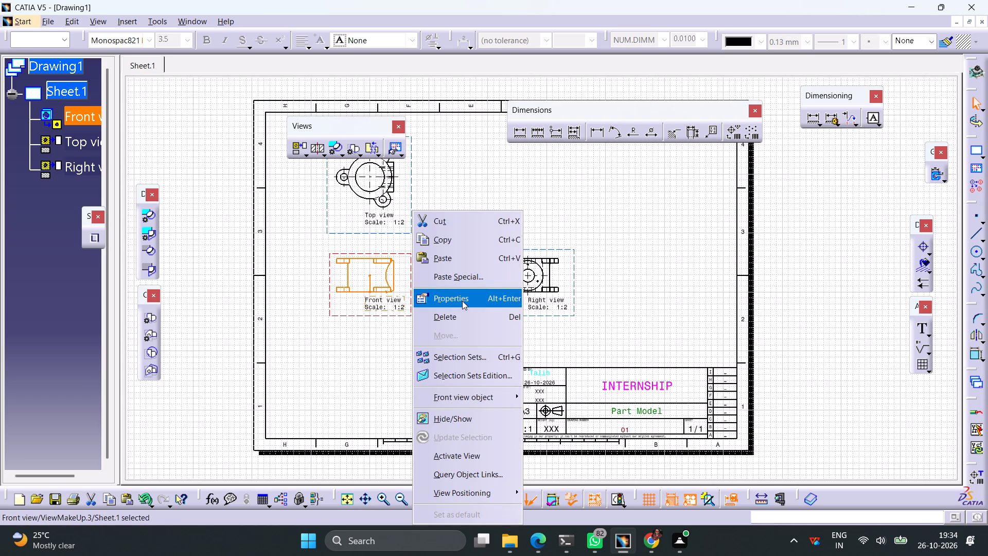
pyautogui.click(462, 301)
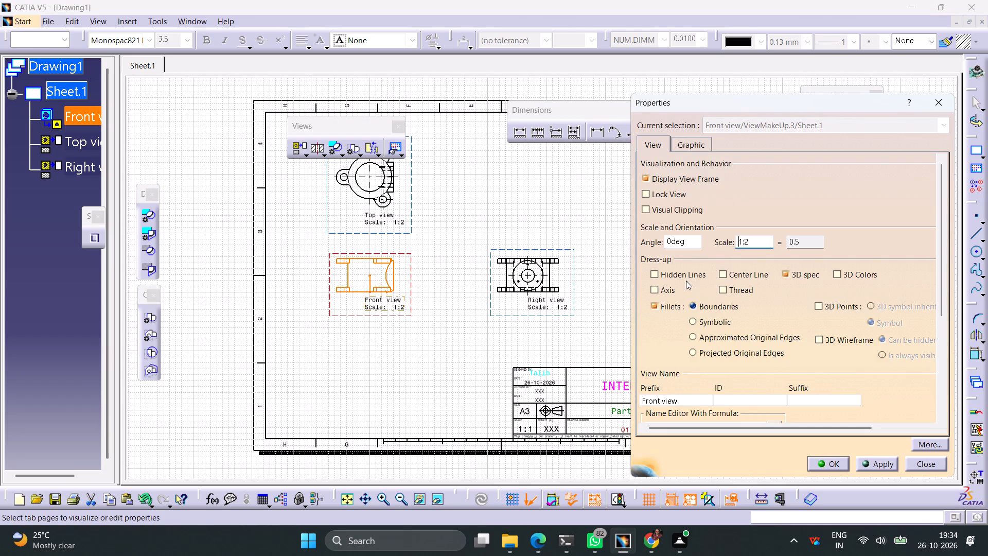
pyautogui.click(681, 275)
pyautogui.click(729, 277)
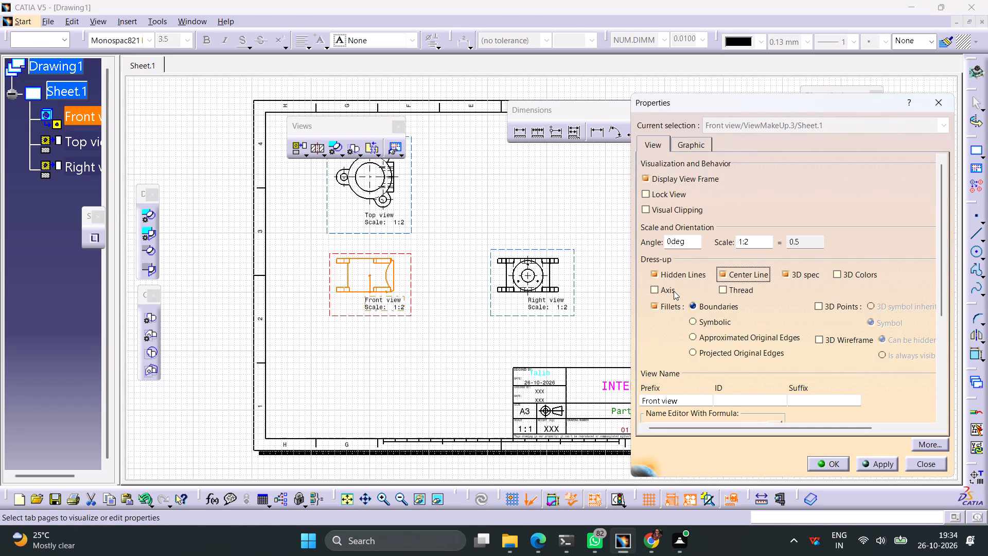
pyautogui.click(672, 292)
pyautogui.click(883, 463)
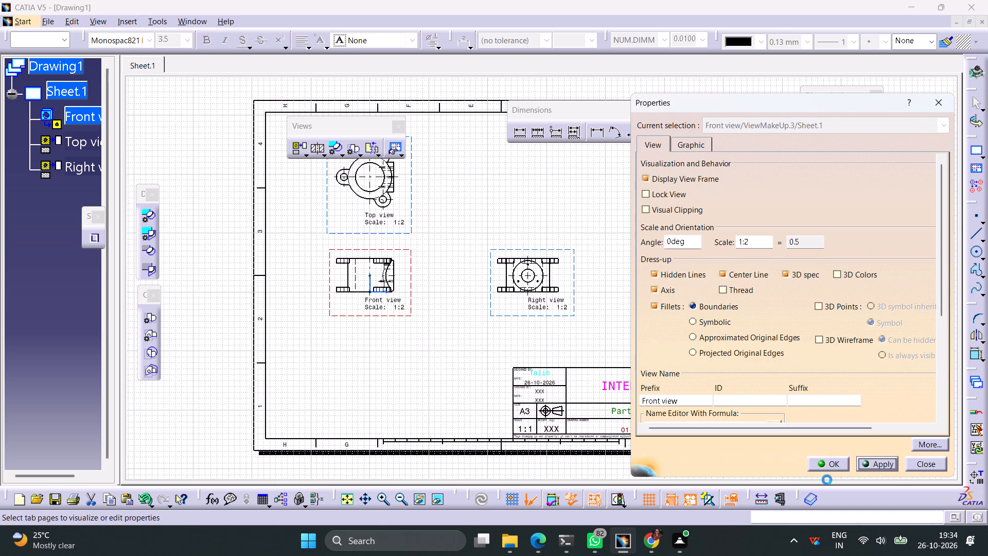
pyautogui.click(835, 465)
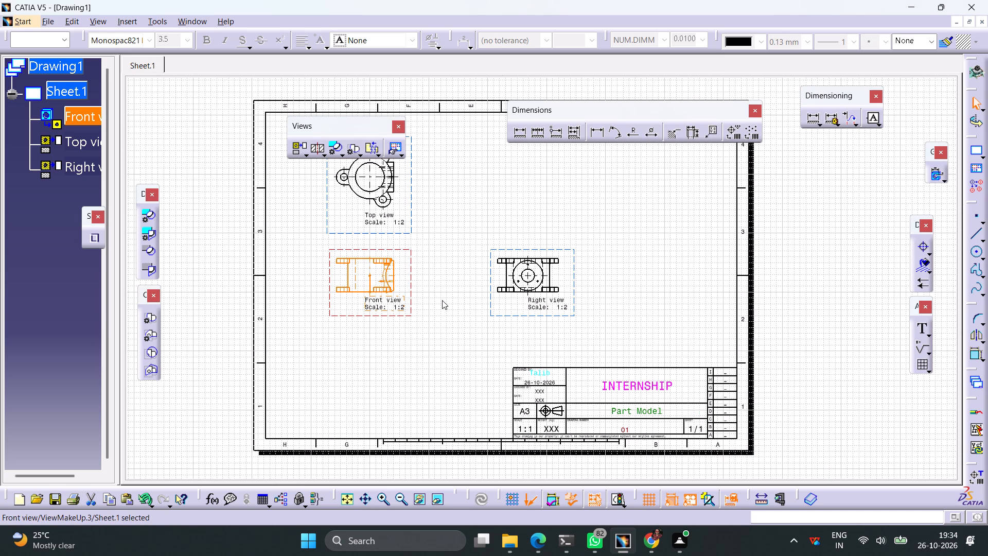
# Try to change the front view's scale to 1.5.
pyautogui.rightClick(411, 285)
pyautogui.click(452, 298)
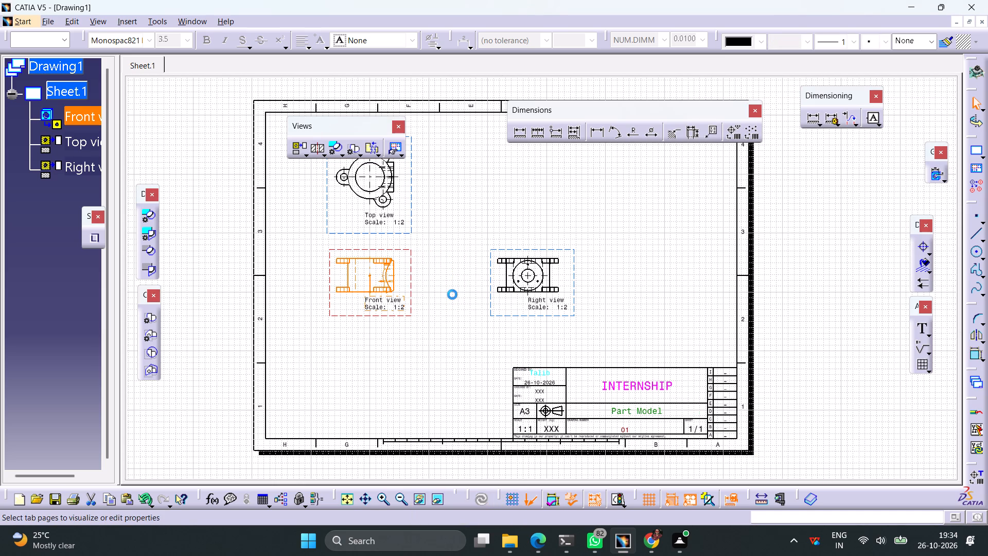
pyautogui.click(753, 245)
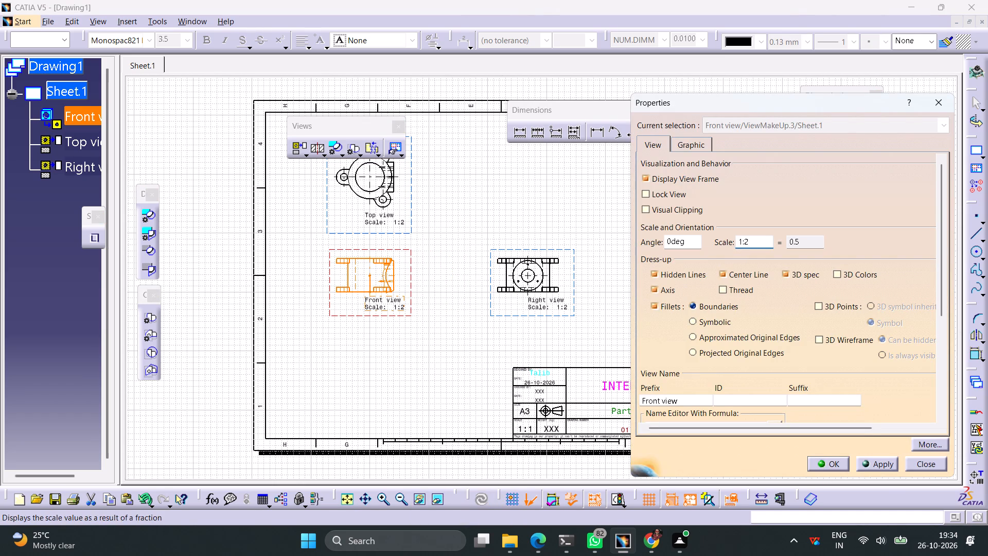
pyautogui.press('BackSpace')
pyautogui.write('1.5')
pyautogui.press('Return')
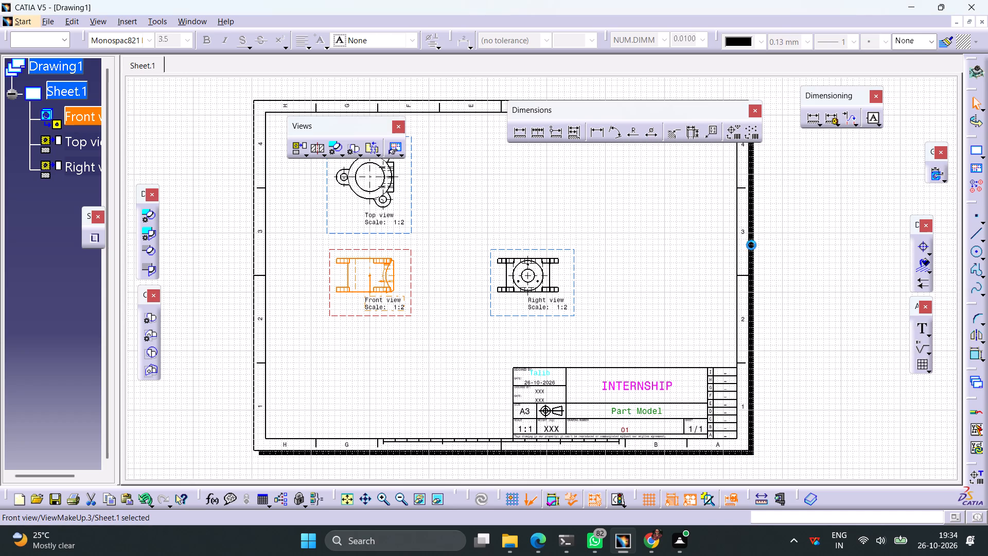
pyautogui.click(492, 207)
# Create an isometric view from Part1.CATPart and place it in the sheet's upper right area, above the title block.
pyautogui.click(307, 154)
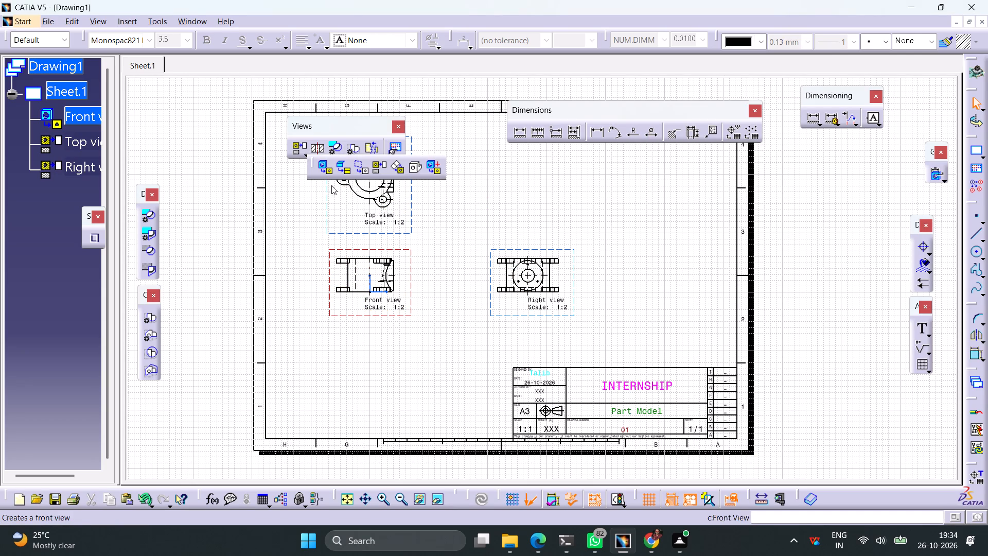
pyautogui.click(414, 166)
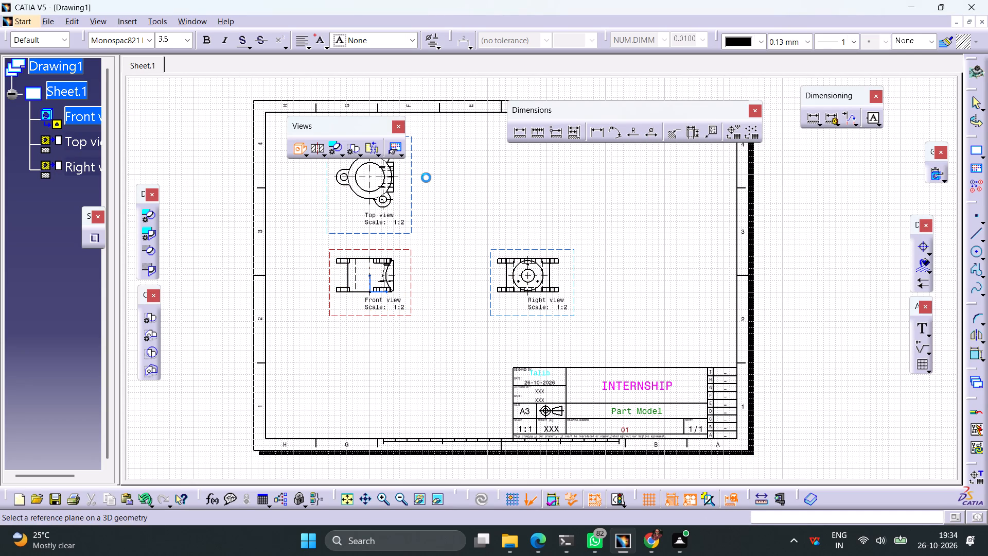
pyautogui.click(188, 23)
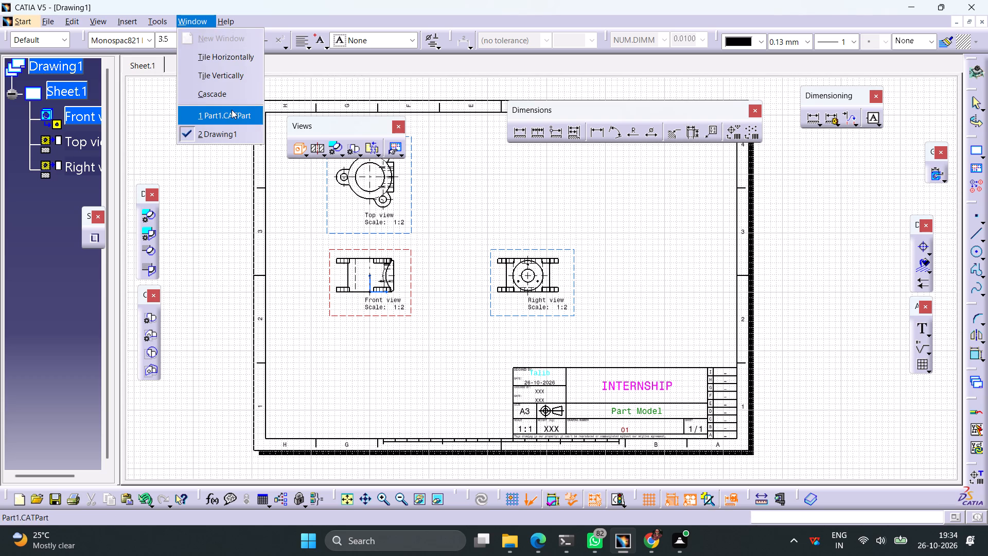
pyautogui.click(232, 110)
pyautogui.click(530, 225)
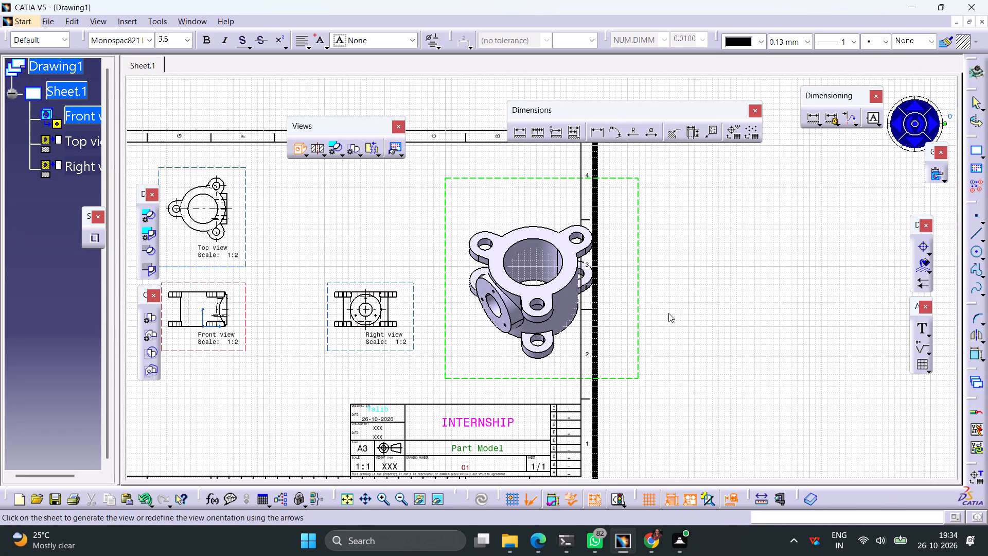
pyautogui.keyDown('ctrl'); pyautogui.moveTo(674, 300); pyautogui.dragTo(680, 339, button='middle'); pyautogui.keyUp('ctrl')
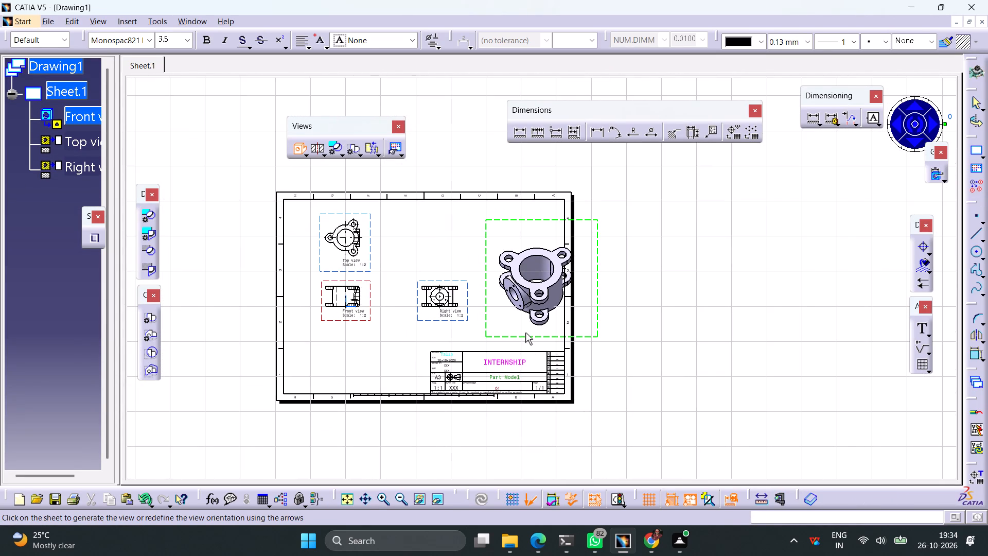
pyautogui.moveTo(525, 338); pyautogui.dragTo(509, 304)
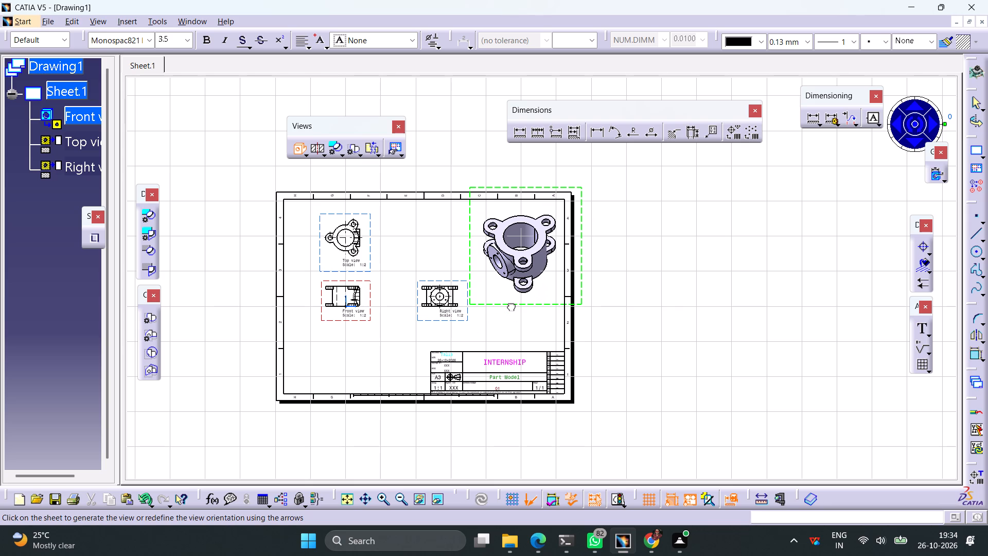
pyautogui.moveTo(509, 304); pyautogui.dragTo(510, 304)
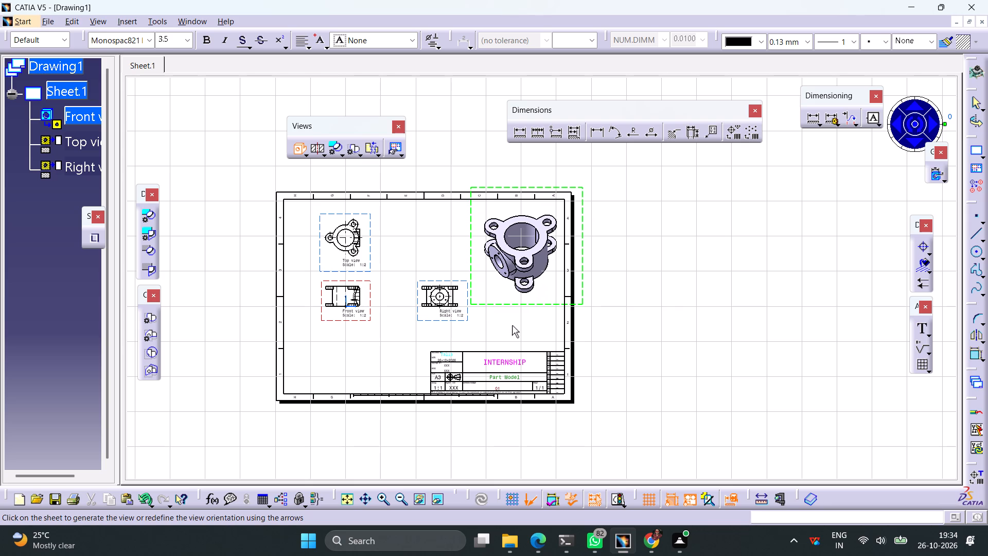
pyautogui.click(514, 327)
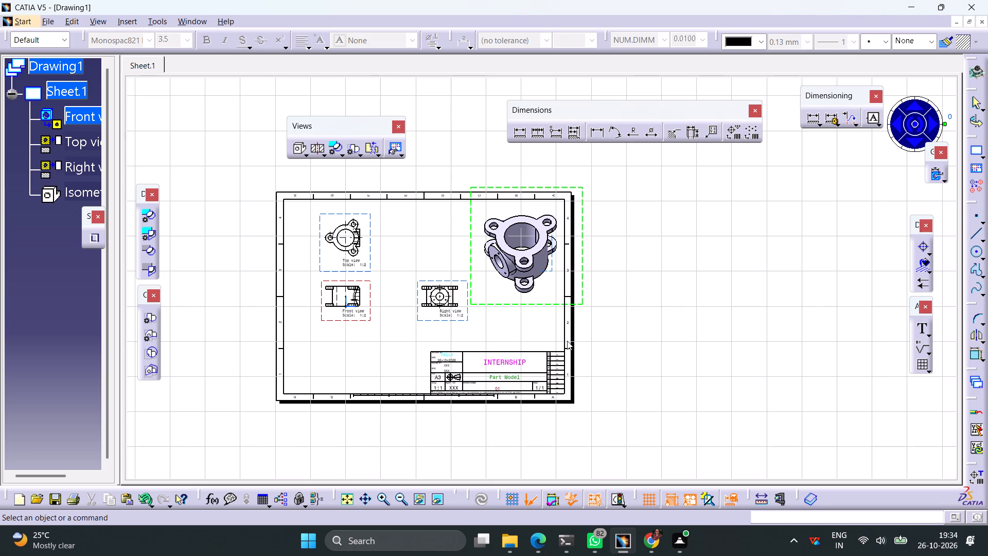
# Activate the isometric view.
pyautogui.keyDown('ctrl'); pyautogui.moveTo(607, 321); pyautogui.dragTo(612, 310, button='middle'); pyautogui.keyUp('ctrl')
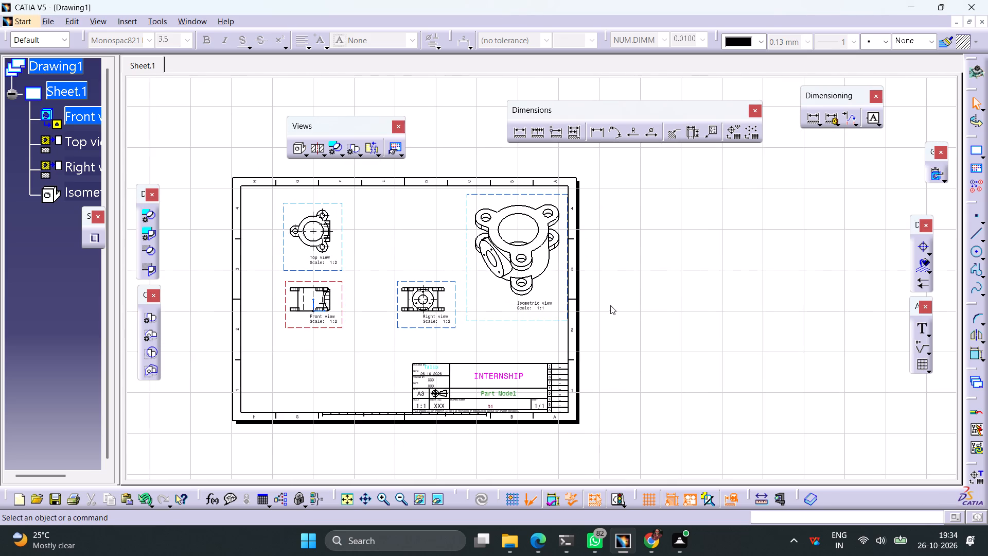
pyautogui.rightClick(525, 323)
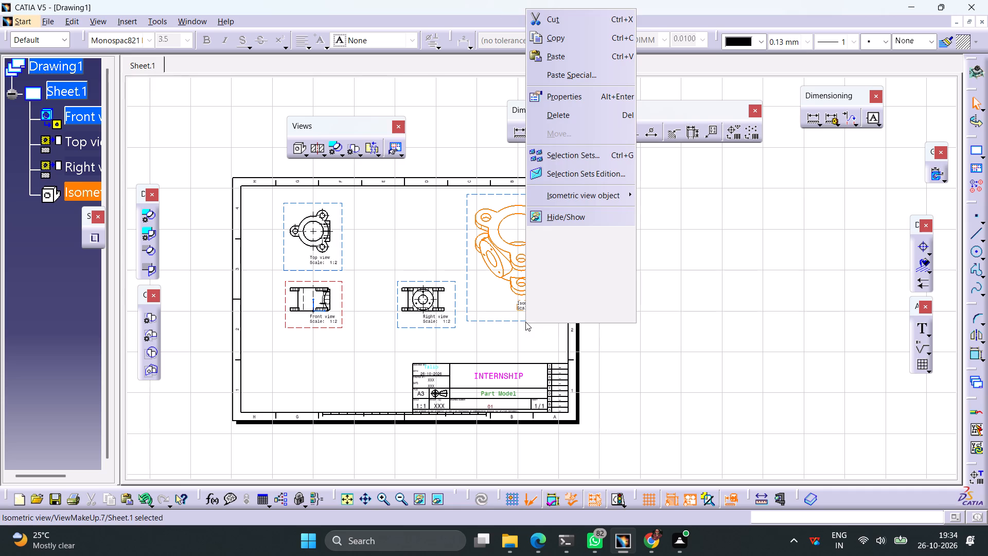
pyautogui.click(572, 263)
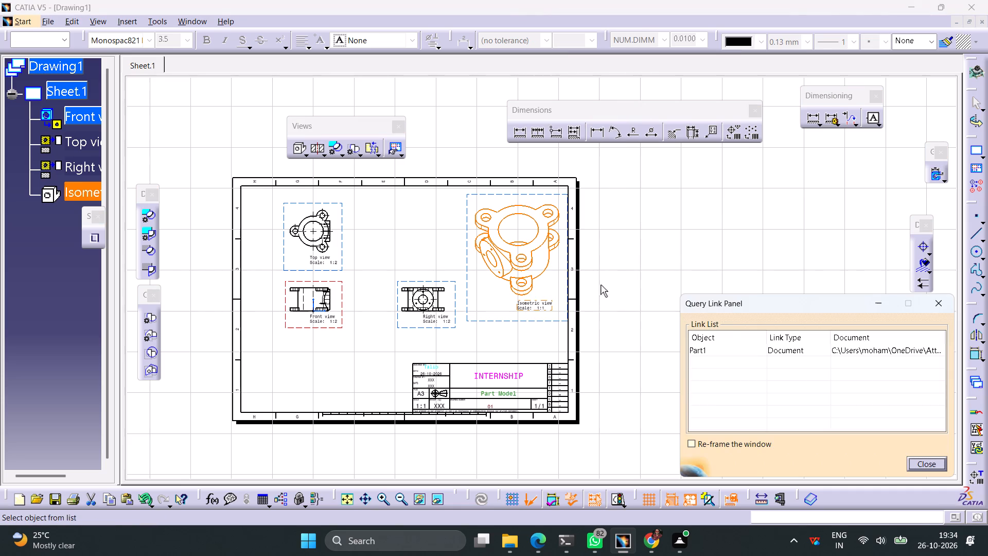
pyautogui.click(929, 307)
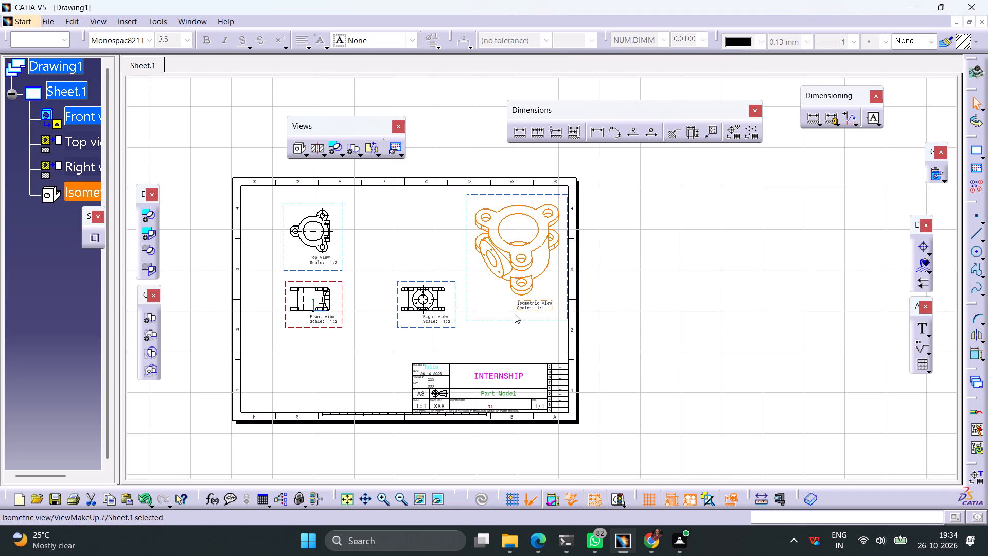
pyautogui.rightClick(529, 321)
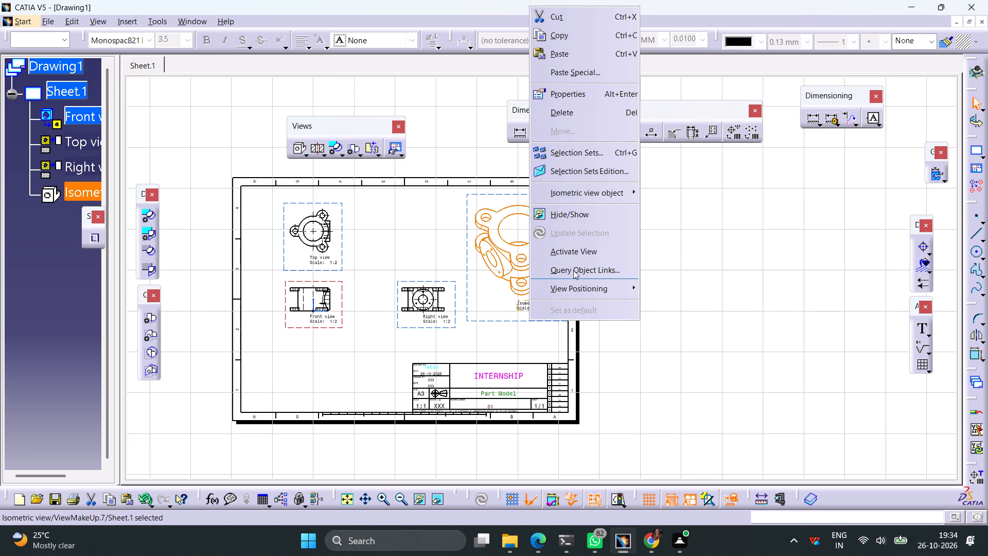
pyautogui.click(568, 250)
# Set the isometric view's generation mode to Raster, using Shading with edges and High quality for visualization.
pyautogui.rightClick(534, 321)
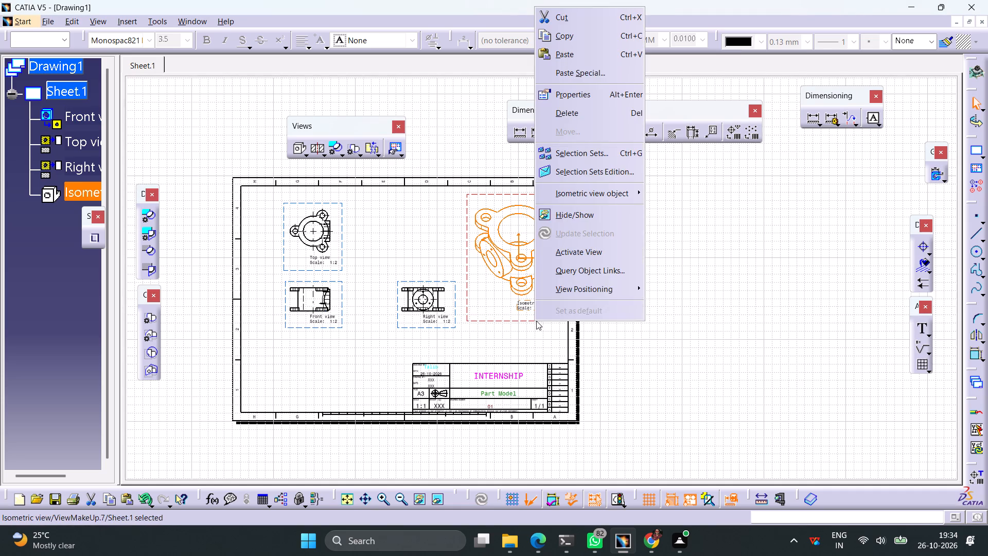
pyautogui.click(574, 95)
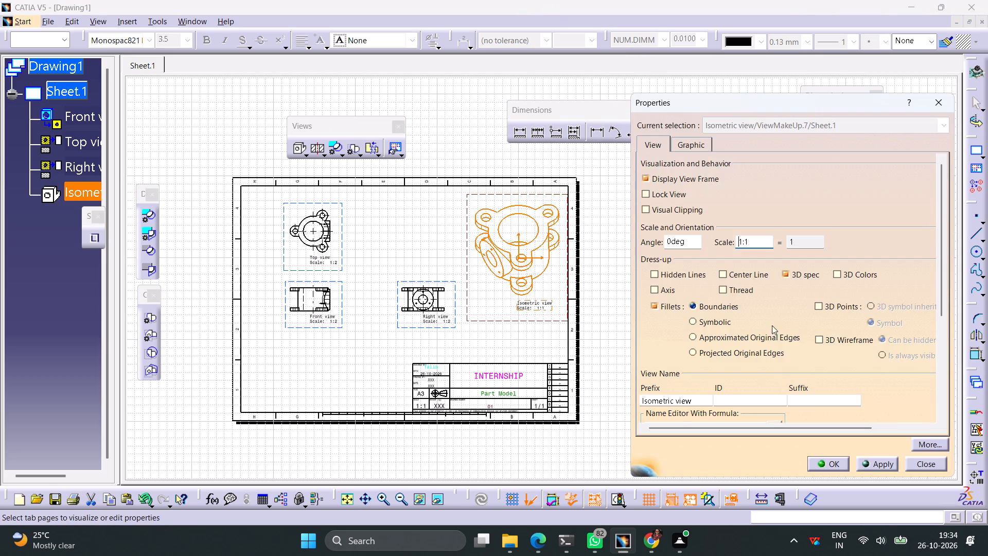
pyautogui.scroll(-12, 750, 325)
pyautogui.click(810, 367)
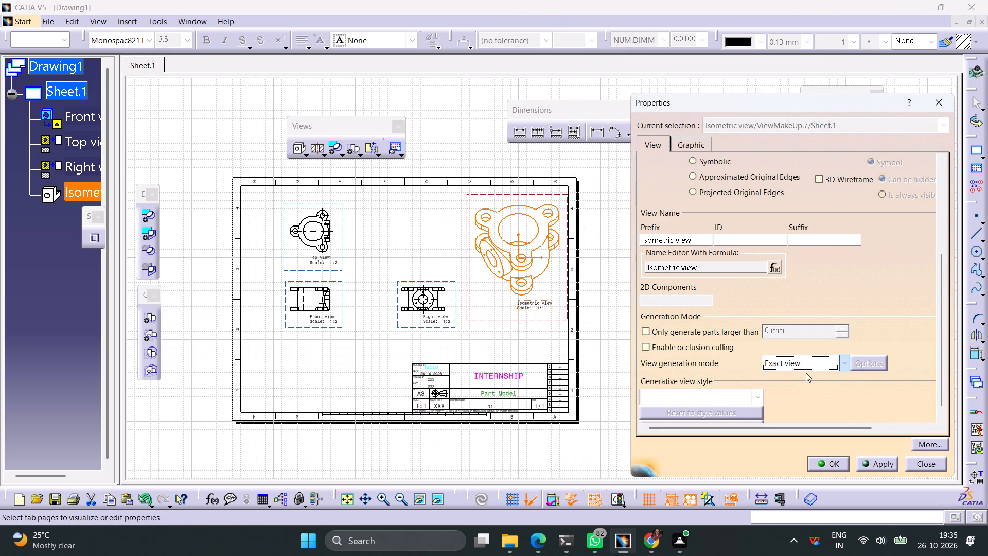
pyautogui.click(784, 419)
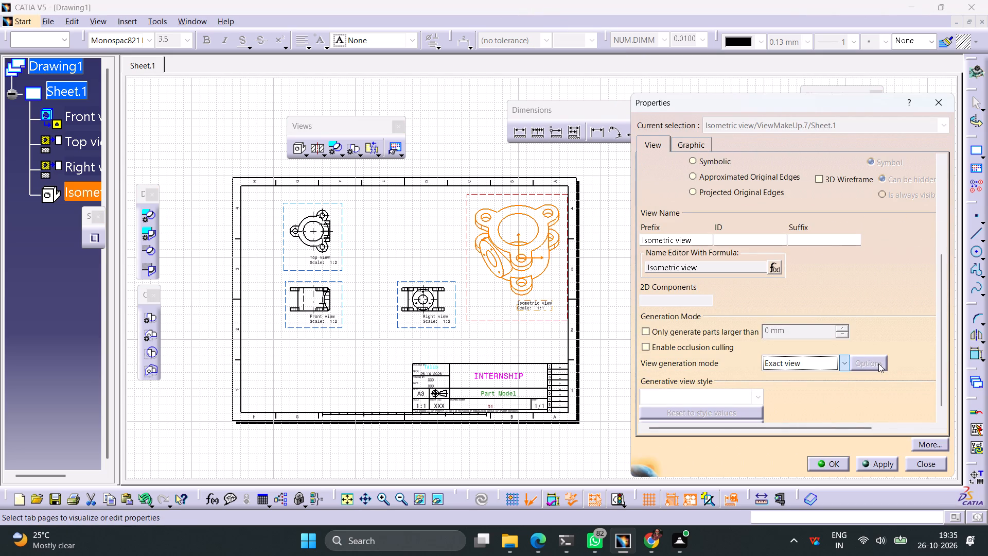
pyautogui.click(878, 363)
pyautogui.click(877, 367)
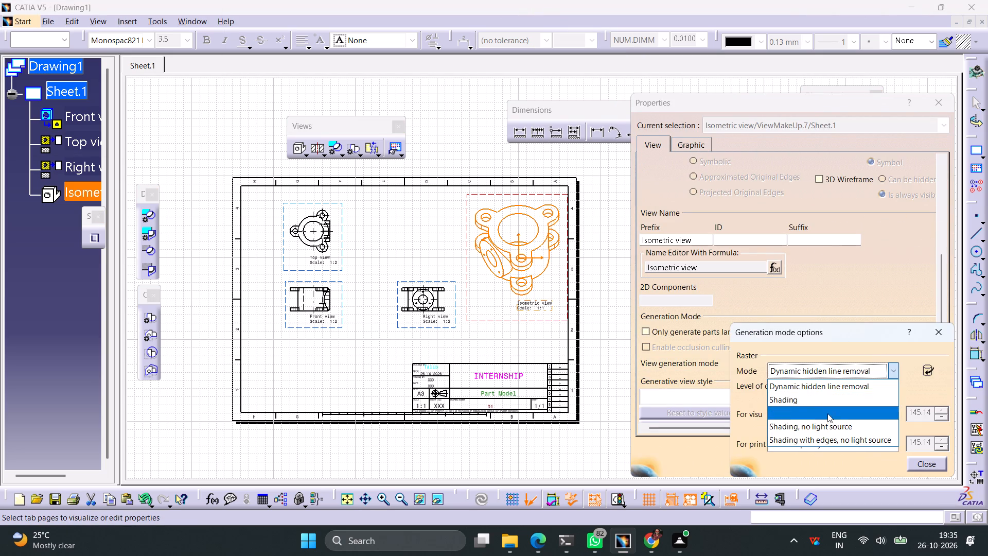
pyautogui.click(823, 418)
pyautogui.click(885, 412)
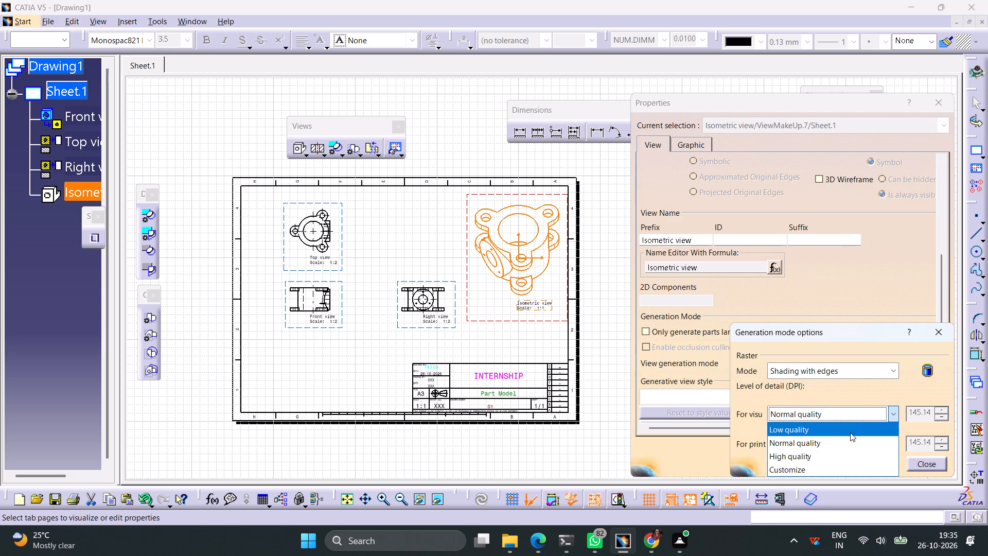
pyautogui.click(796, 462)
pyautogui.click(939, 466)
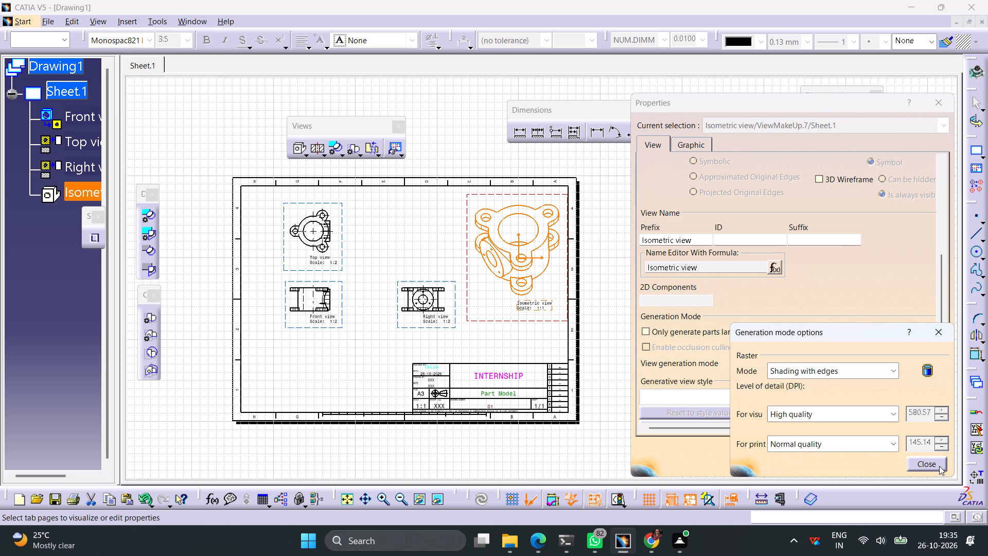
pyautogui.click(876, 467)
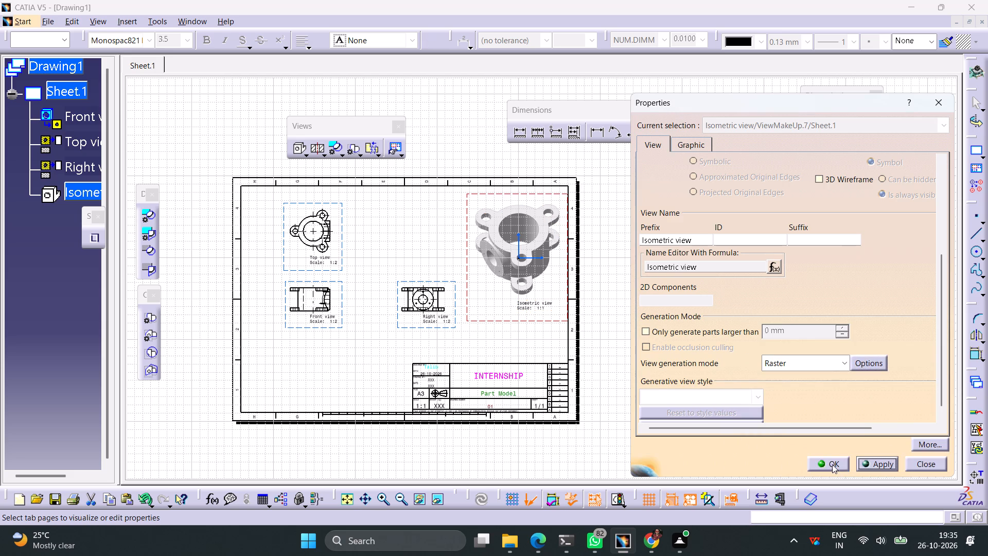
pyautogui.click(831, 461)
pyautogui.click(657, 336)
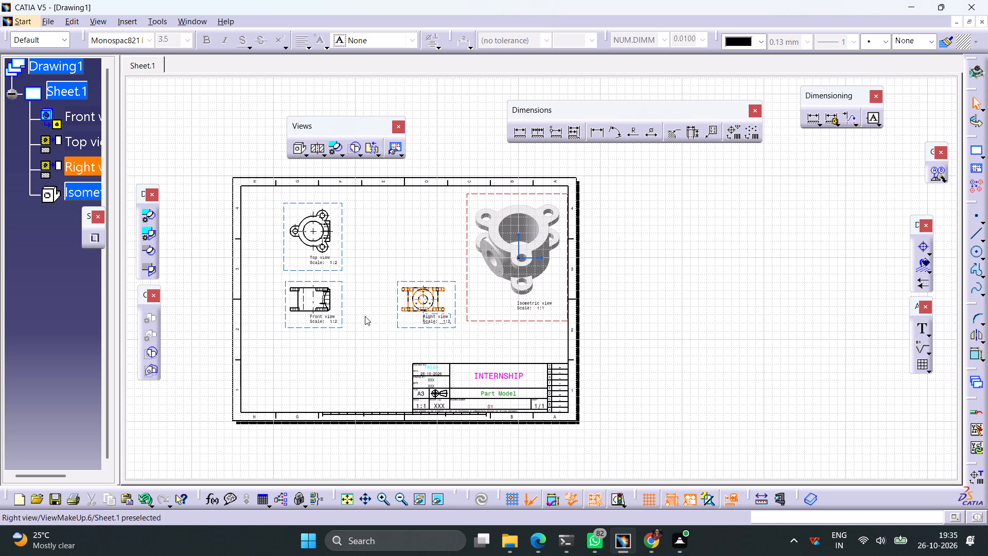
# Add an axis line between the two slanted side edges of the upper-right lug in the top view.
pyautogui.keyDown('ctrl'); pyautogui.moveTo(383, 349); pyautogui.dragTo(377, 287, button='middle'); pyautogui.keyUp('ctrl')
pyautogui.moveTo(313, 251); pyautogui.dragTo(458, 298, button='middle')
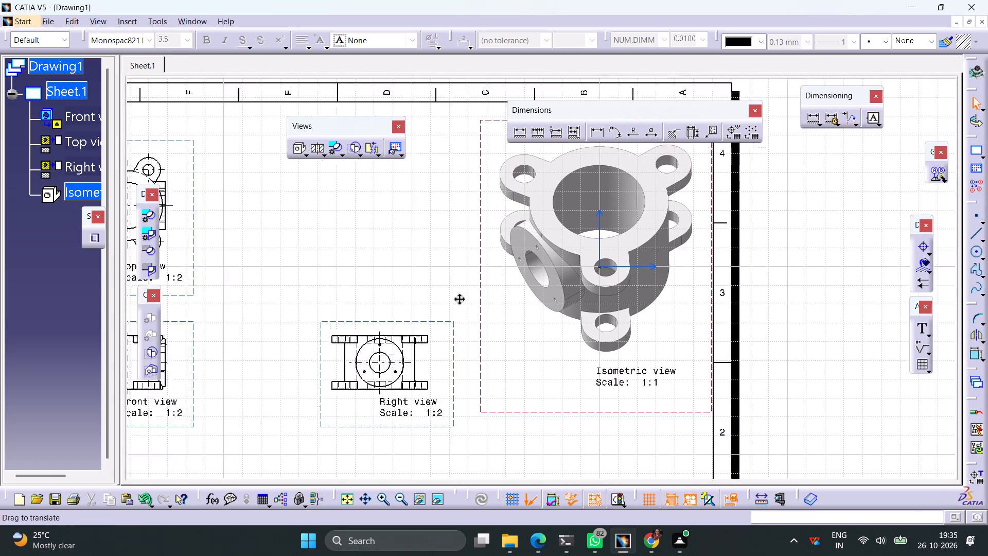
pyautogui.moveTo(458, 298); pyautogui.dragTo(689, 344, button='middle')
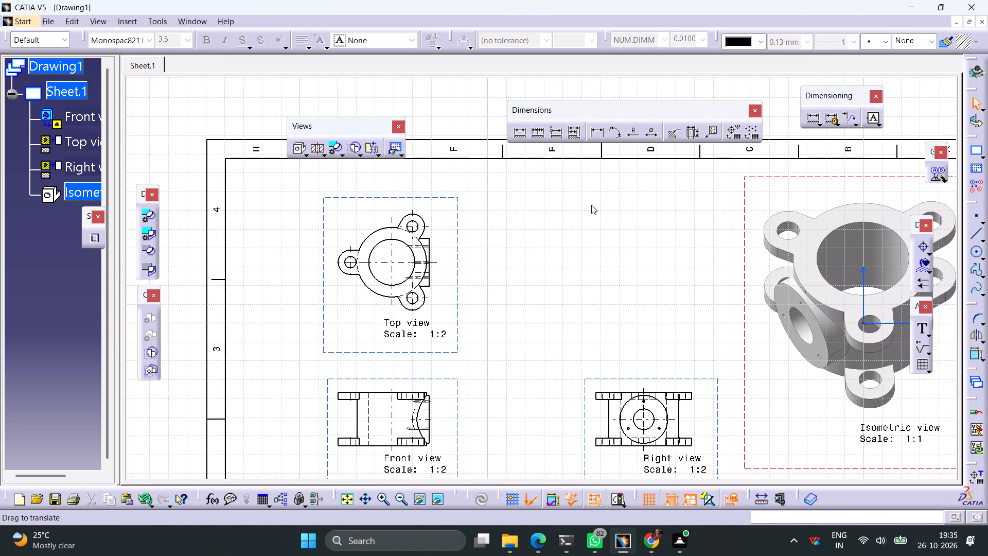
pyautogui.click(930, 255)
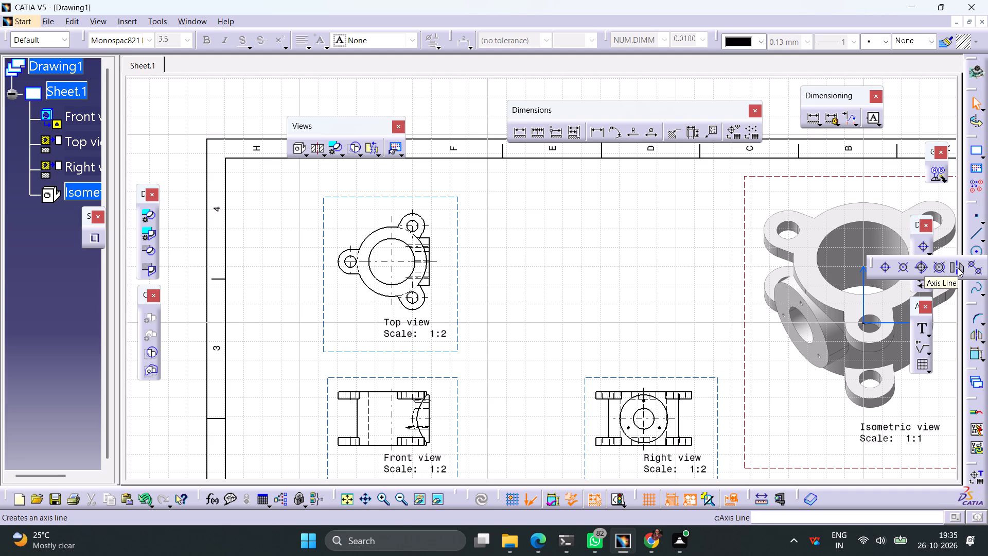
pyautogui.click(958, 268)
pyautogui.keyDown('ctrl'); pyautogui.moveTo(448, 281); pyautogui.dragTo(440, 214, button='middle'); pyautogui.keyUp('ctrl')
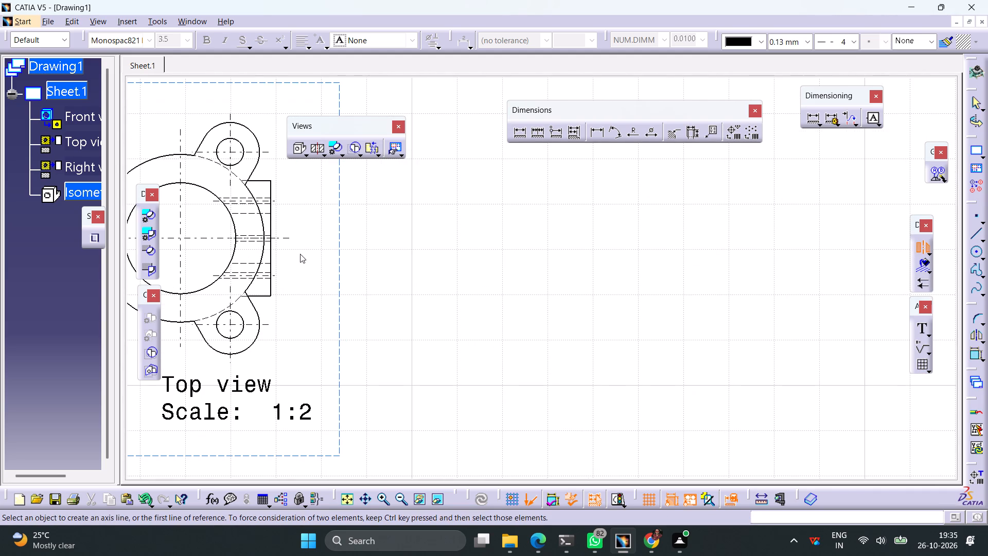
pyautogui.moveTo(325, 256); pyautogui.dragTo(537, 368, button='middle')
pyautogui.click(458, 284)
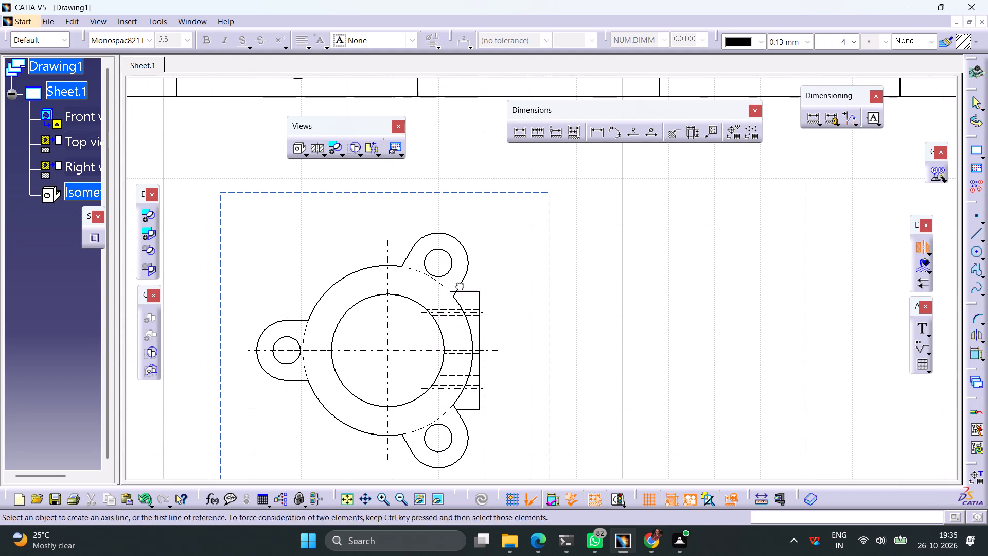
pyautogui.click(409, 255)
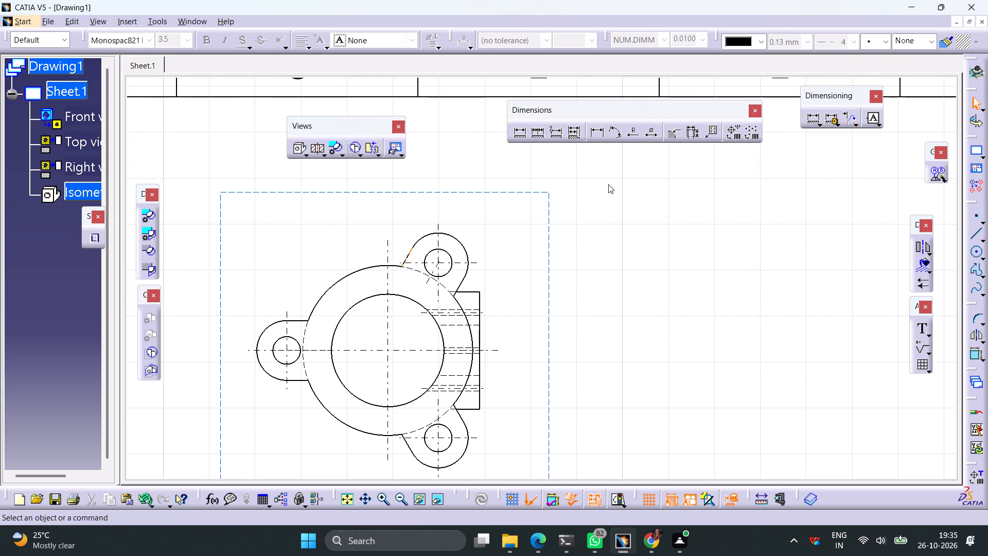
# Dimension the angle between the upper-right lug's axis line and the left lug's horizontal center line in the top view, using angle Sector 2.
pyautogui.click(616, 138)
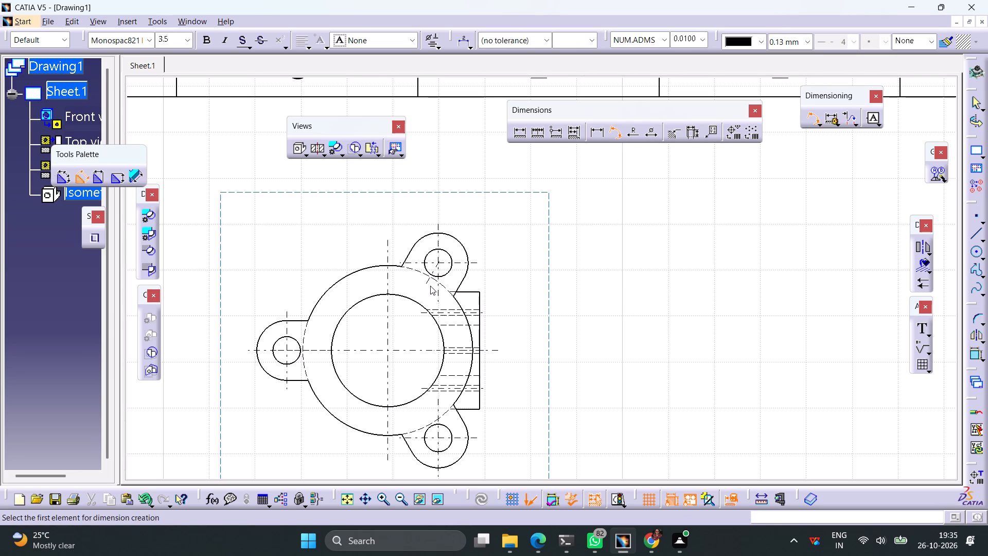
pyautogui.click(426, 278)
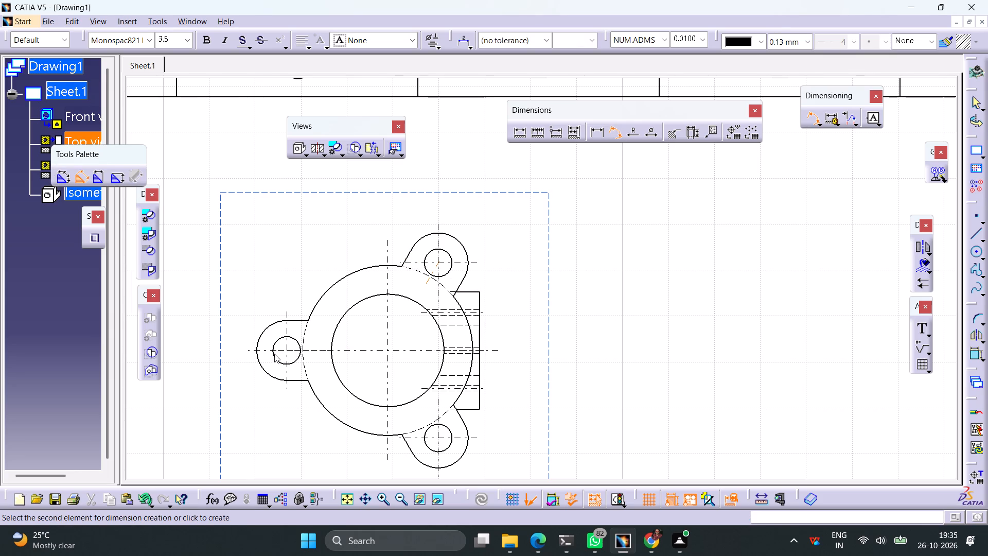
pyautogui.click(267, 351)
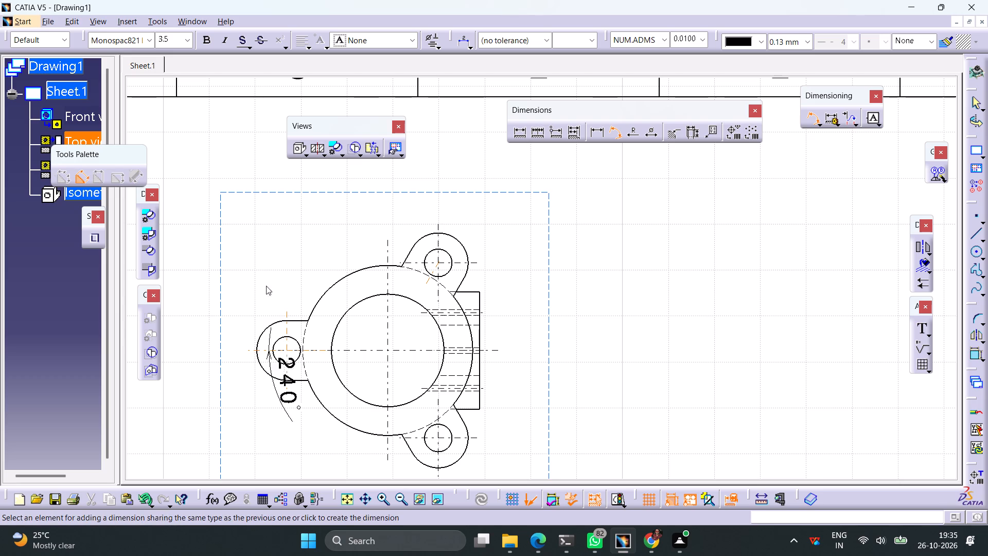
pyautogui.rightClick(239, 367)
pyautogui.click(400, 397)
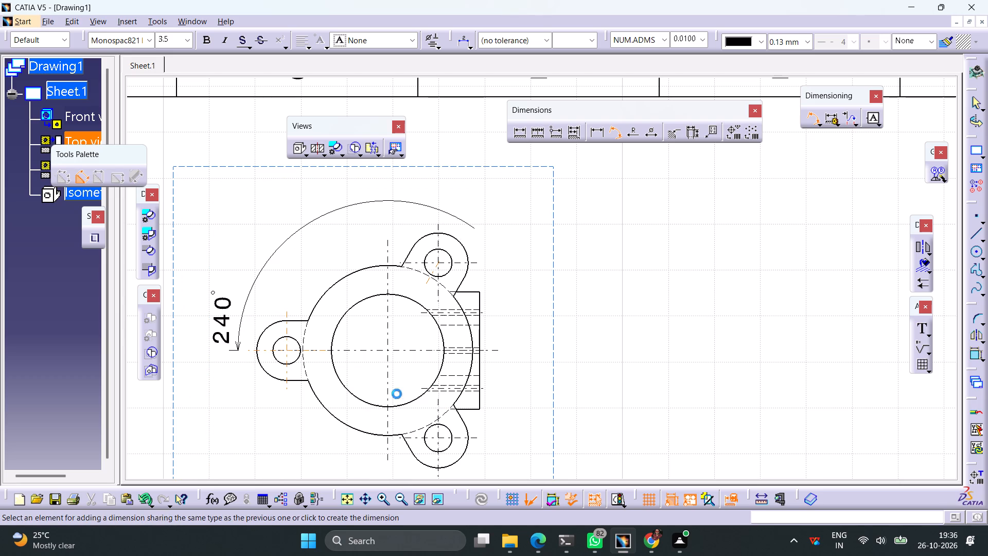
pyautogui.rightClick(236, 377)
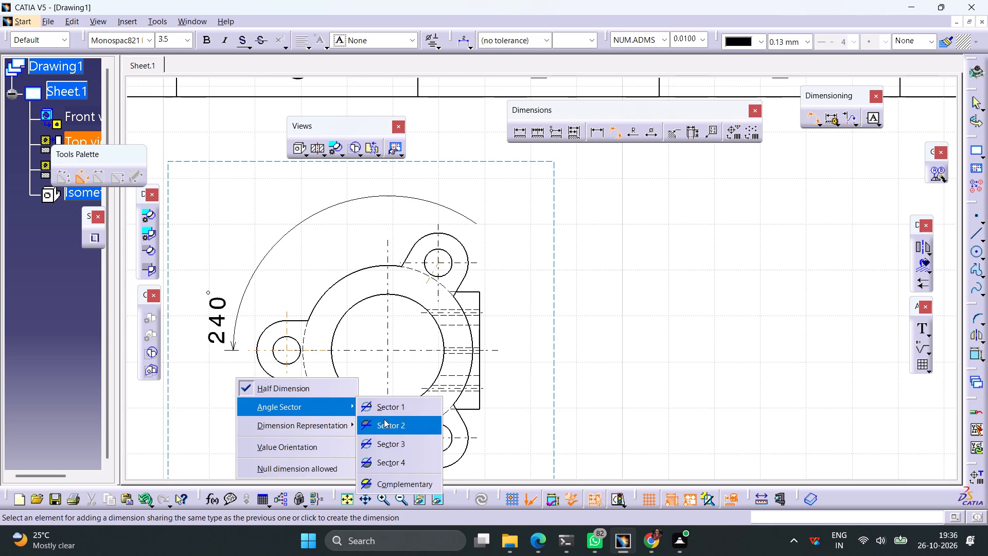
pyautogui.click(385, 420)
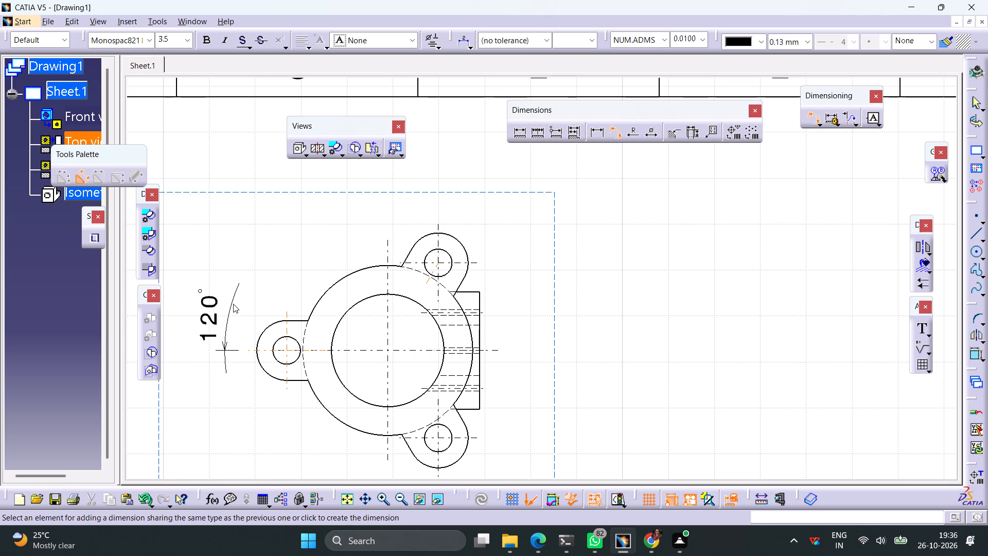
pyautogui.click(233, 304)
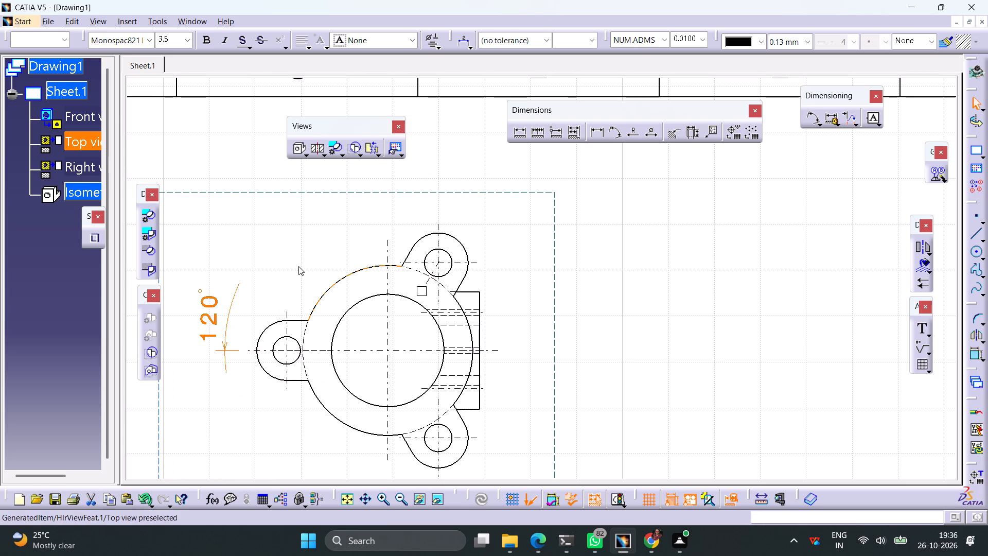
pyautogui.click(298, 267)
# Dimension the outer radius and the hole diameter of the top view's upper-right lug, placing both dimensions above the lug.
pyautogui.keyDown('ctrl'); pyautogui.moveTo(317, 248); pyautogui.dragTo(318, 274, button='middle'); pyautogui.keyUp('ctrl')
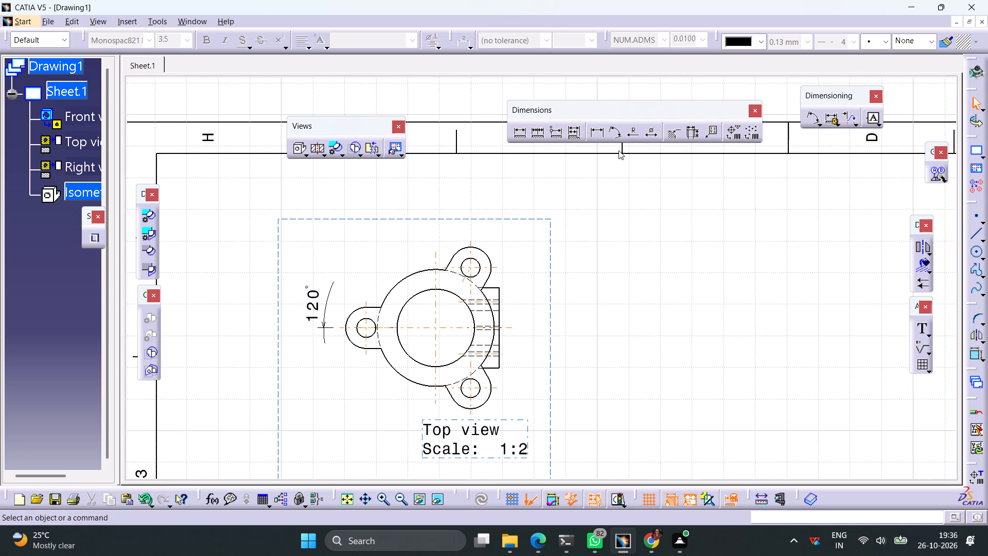
pyautogui.click(628, 136)
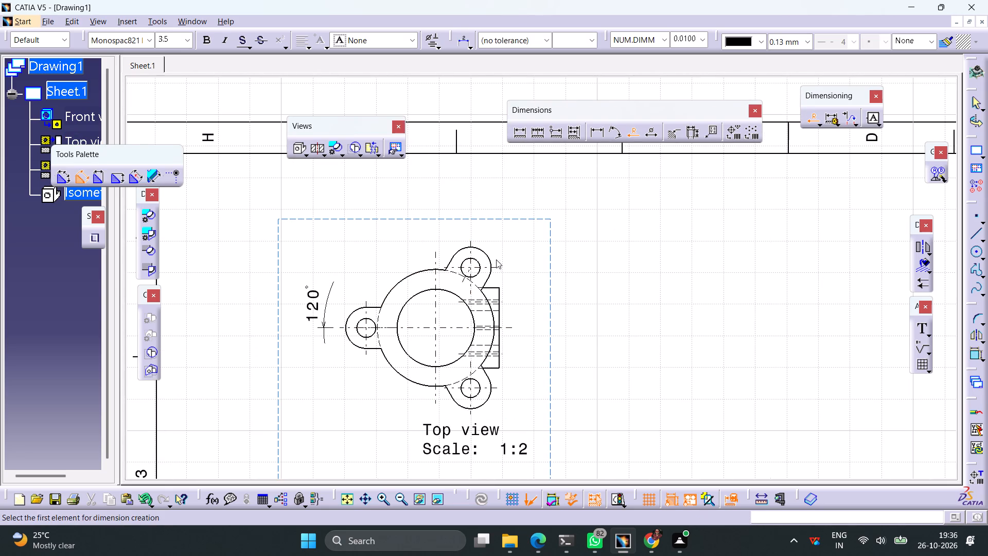
pyautogui.click(489, 259)
pyautogui.click(509, 237)
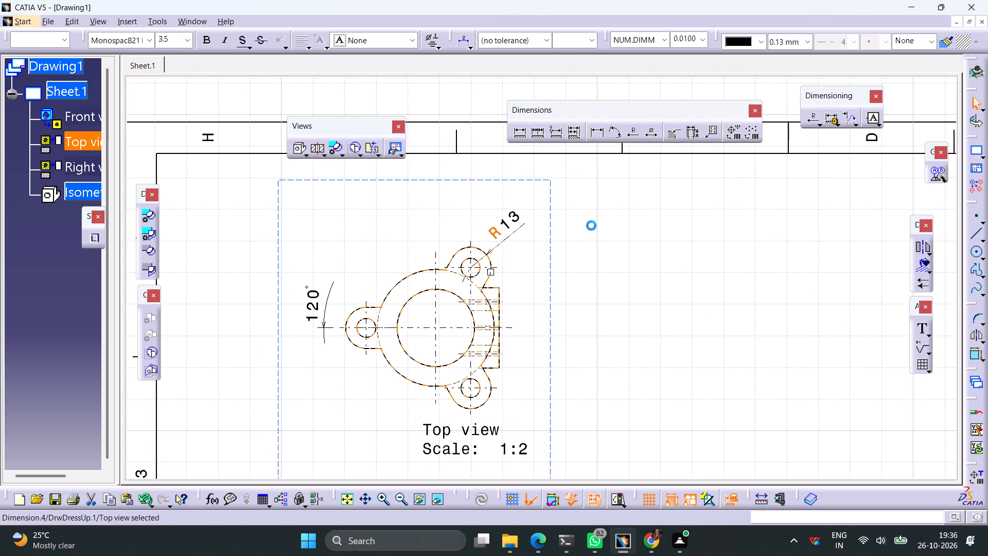
pyautogui.click(656, 133)
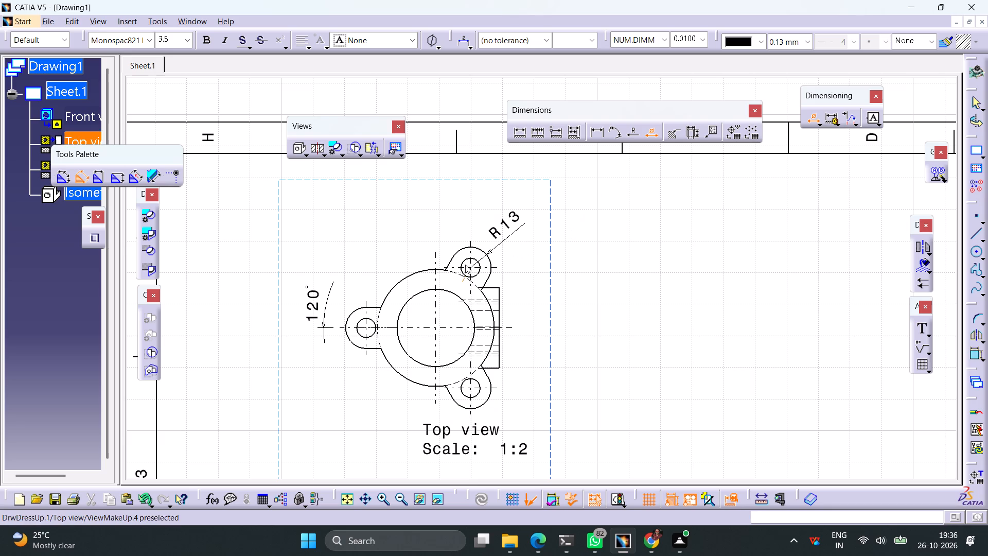
pyautogui.click(465, 262)
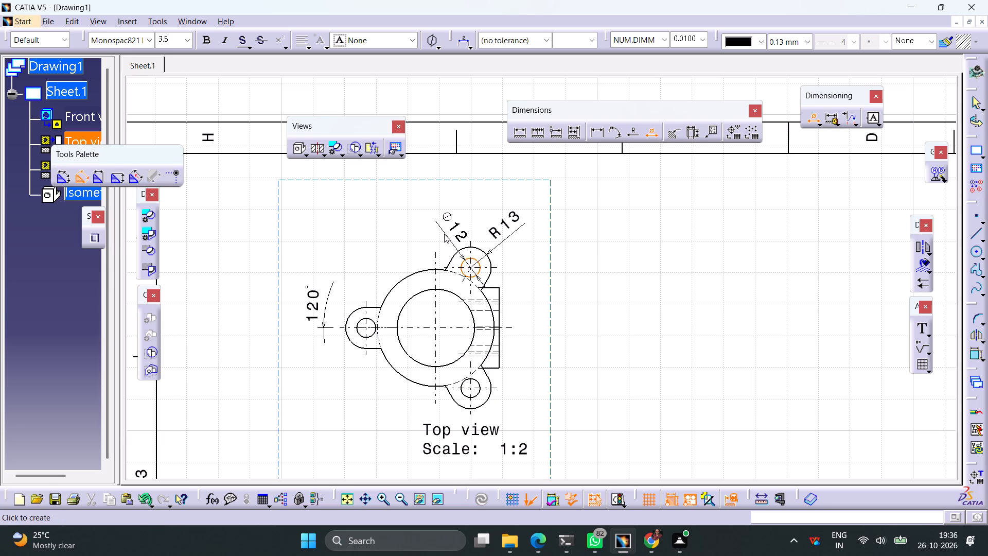
pyautogui.click(444, 234)
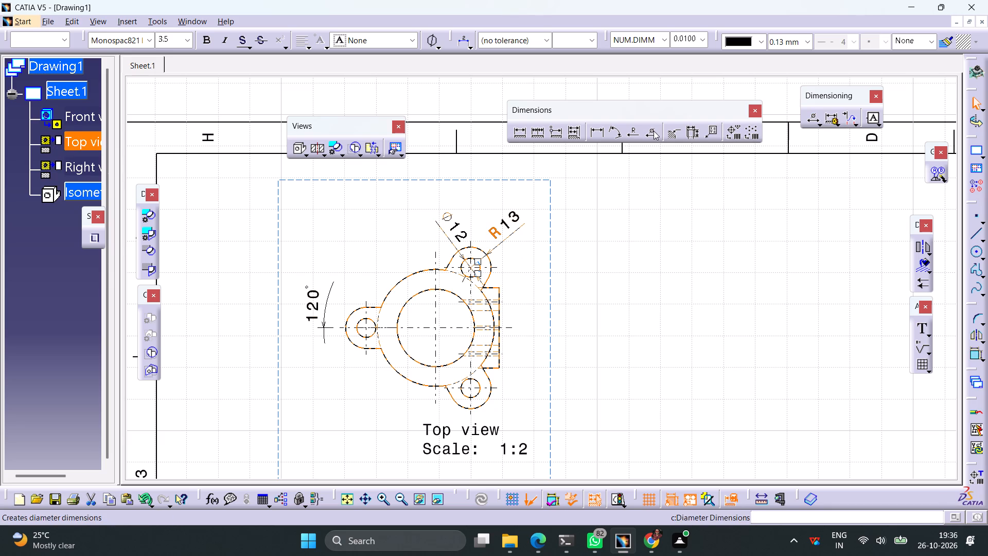
# Add diameter dimensions for the cylinder's outer circle and its central bore in the top view, placed above and left of the part.
pyautogui.click(654, 131)
pyautogui.click(416, 274)
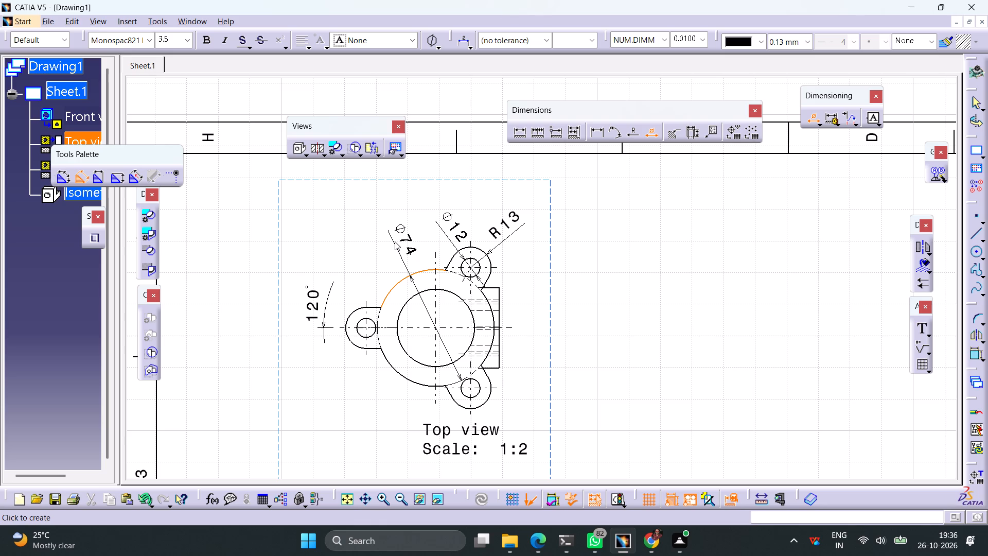
pyautogui.click(395, 241)
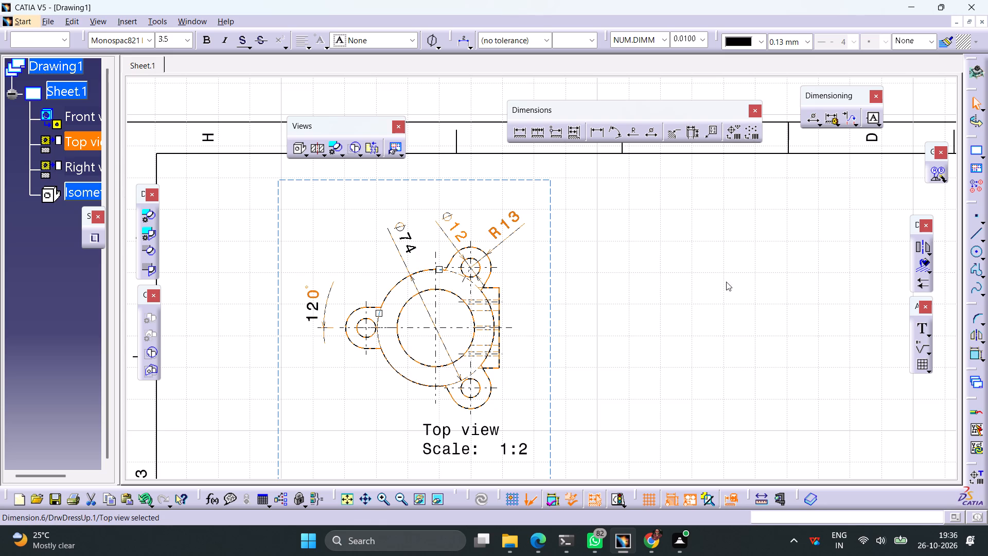
pyautogui.click(646, 137)
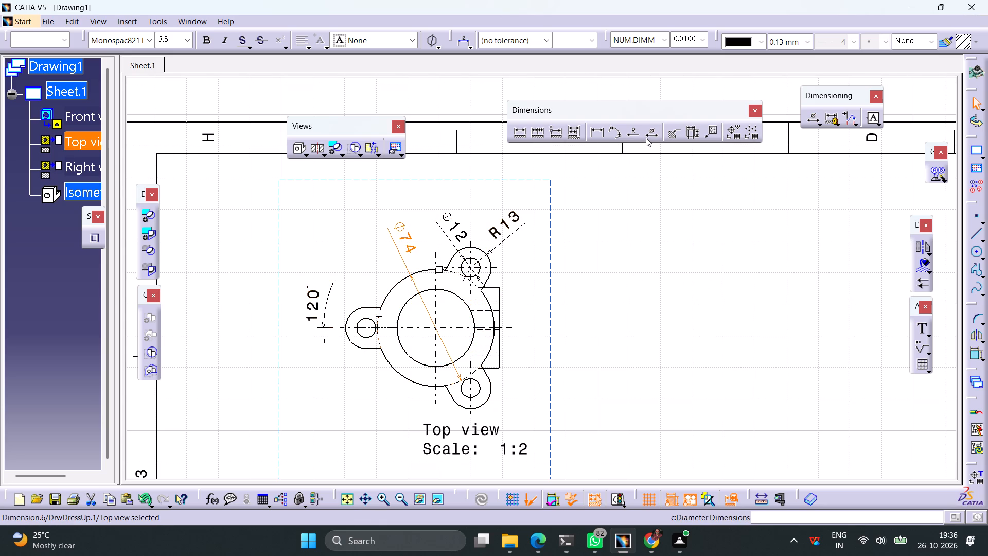
pyautogui.click(410, 304)
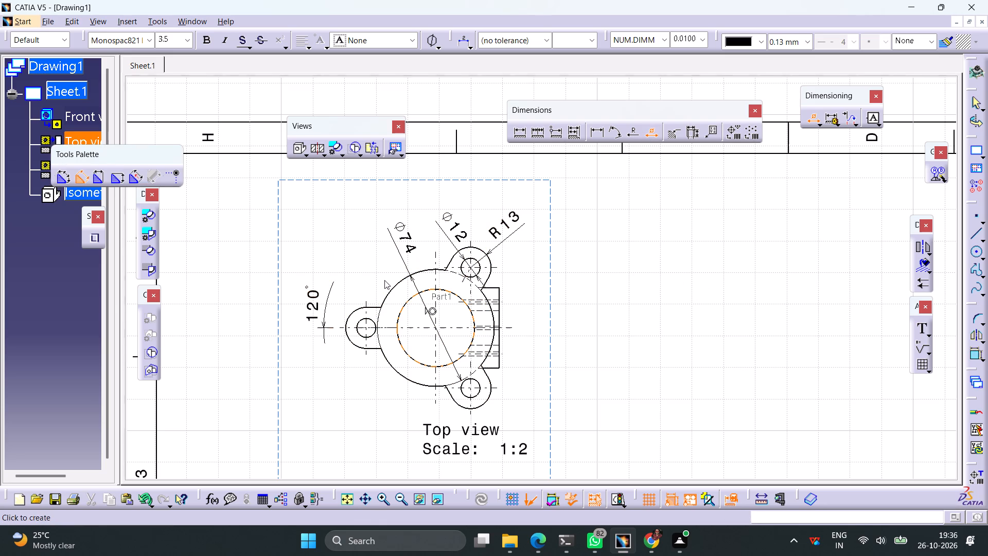
pyautogui.click(377, 266)
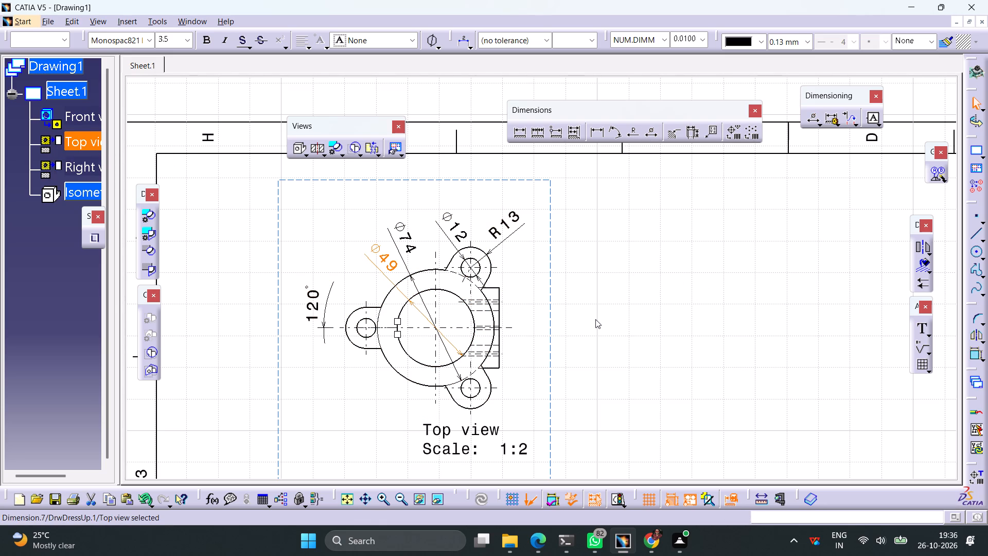
# Dimension the horizontal distance between the bore's and the left lug's vertical center lines in the top view, placed below the lug.
pyautogui.click(599, 136)
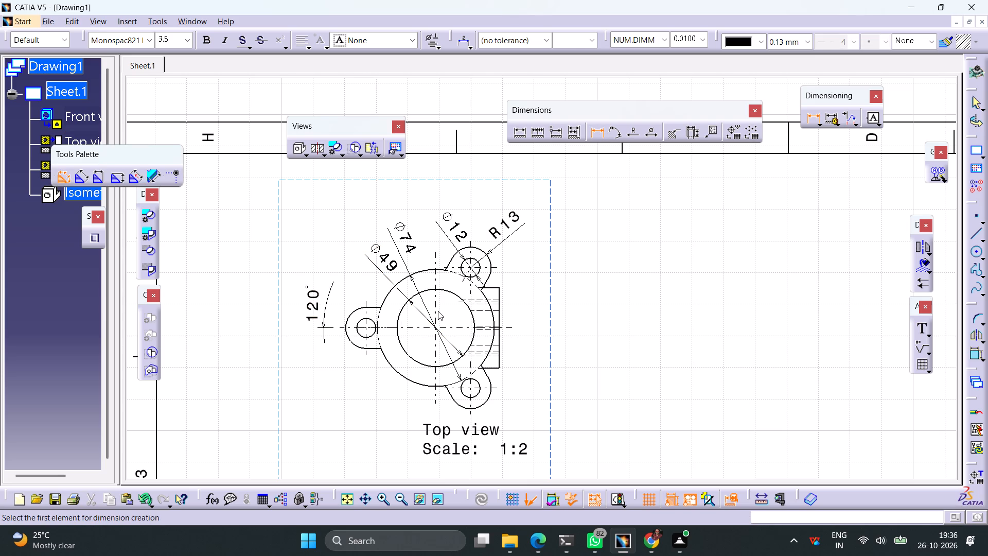
pyautogui.click(436, 311)
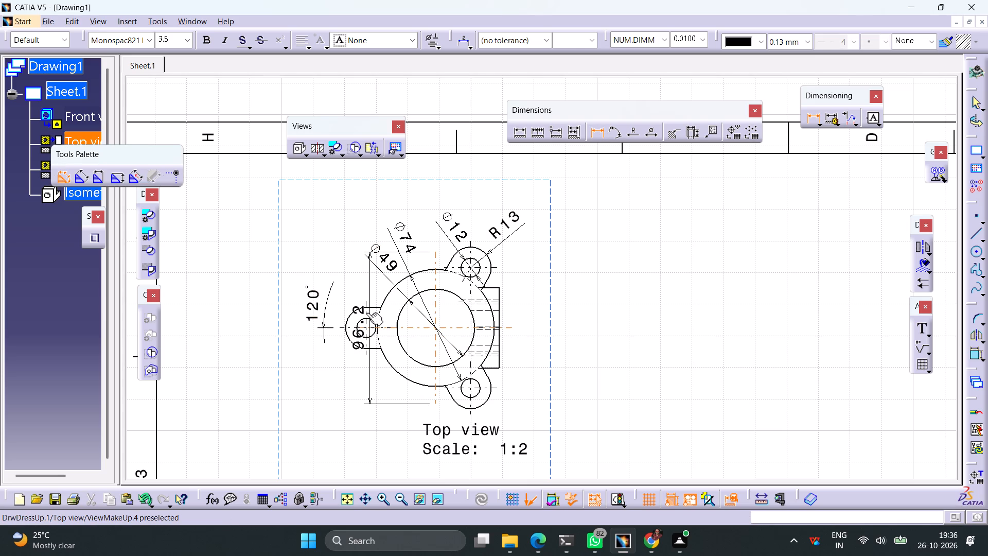
pyautogui.click(366, 313)
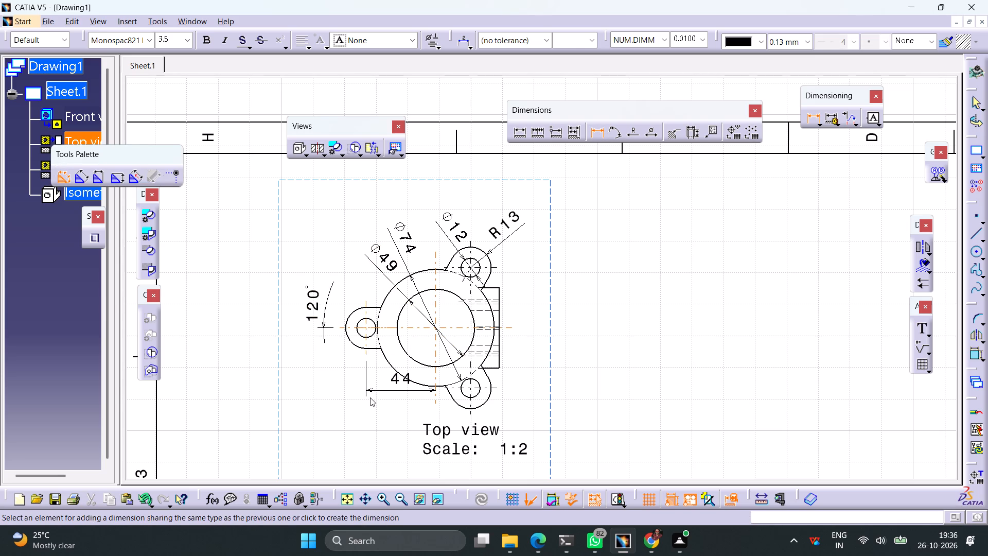
pyautogui.click(372, 406)
# Dimension the cylinder's overall height between its top and bottom edges in the front view, placed left of the part.
pyautogui.keyDown('ctrl'); pyautogui.moveTo(607, 312); pyautogui.dragTo(598, 375, button='middle'); pyautogui.keyUp('ctrl')
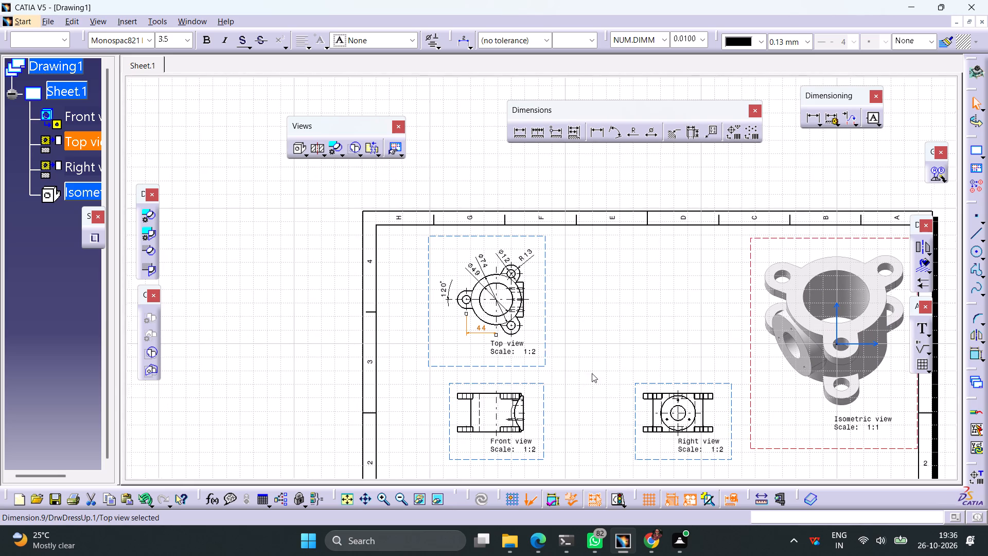
pyautogui.moveTo(592, 409); pyautogui.dragTo(566, 357, button='middle')
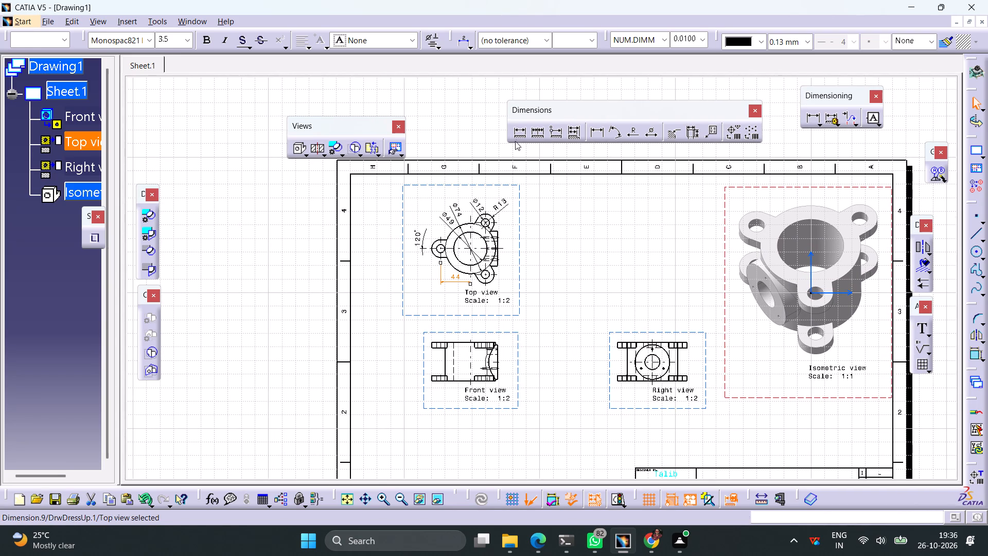
pyautogui.click(517, 138)
pyautogui.keyDown('ctrl'); pyautogui.moveTo(546, 371); pyautogui.dragTo(546, 319, button='middle'); pyautogui.keyUp('ctrl')
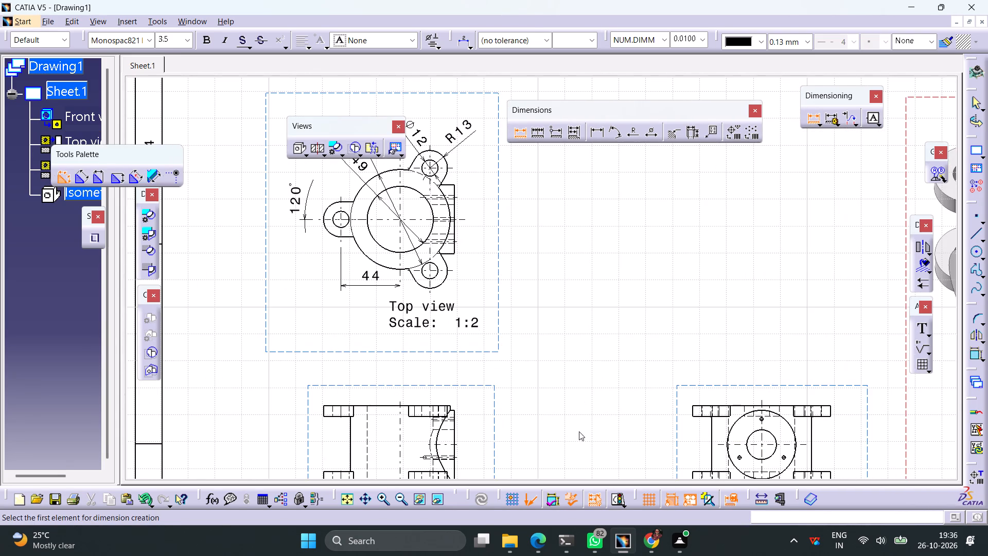
pyautogui.moveTo(579, 433); pyautogui.dragTo(611, 286, button='middle')
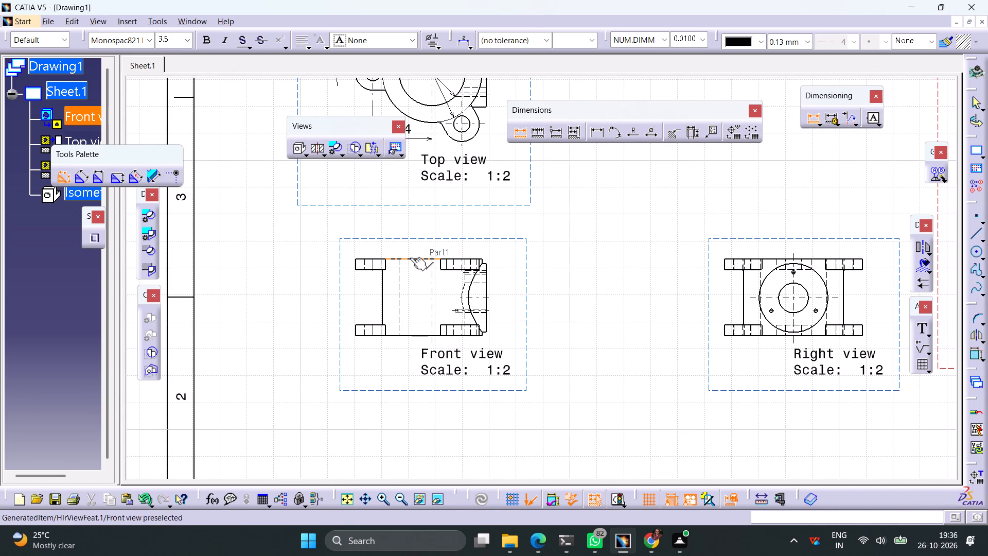
pyautogui.click(410, 257)
pyautogui.click(422, 336)
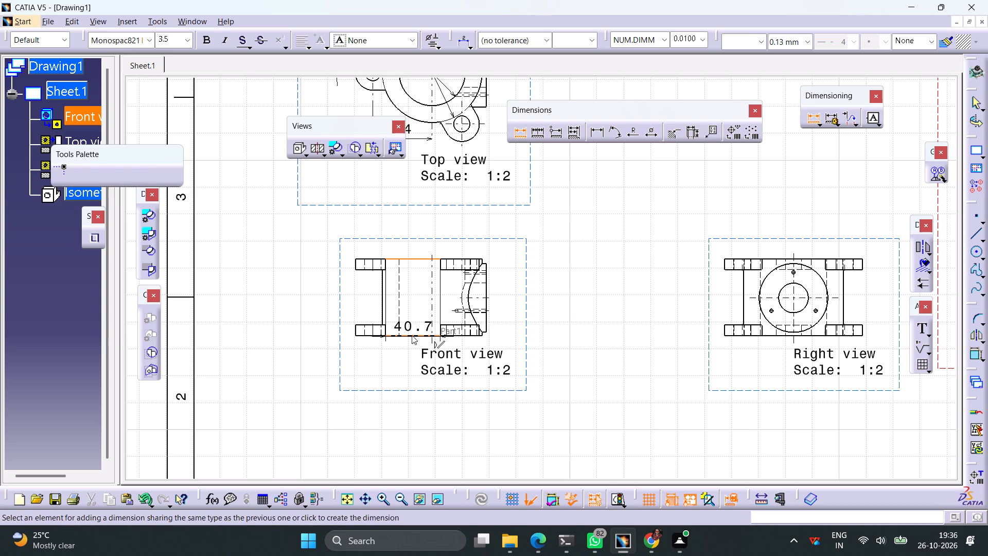
pyautogui.click(327, 309)
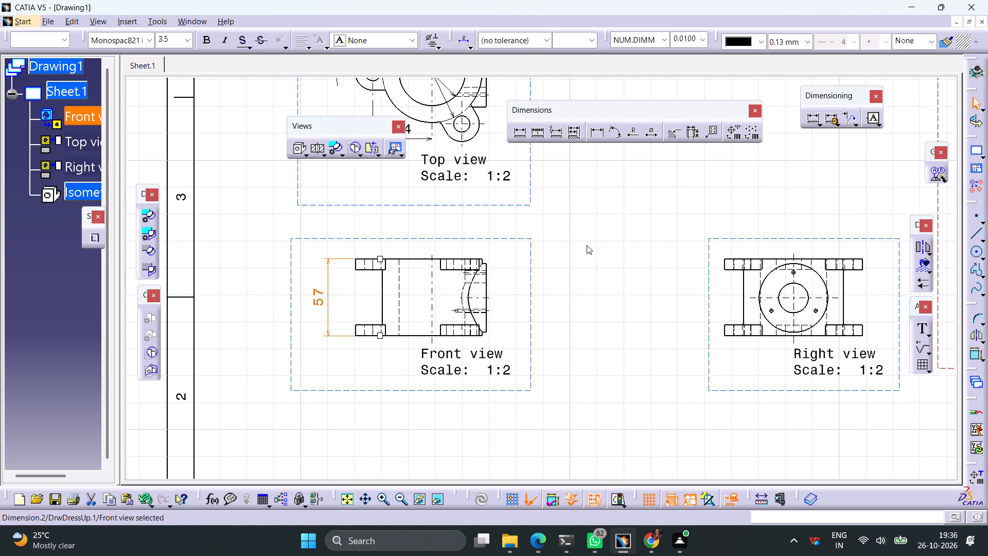
# Dimension the thickness of the upper-left lug in the front view, placed between the overall height dimension and the lug.
pyautogui.click(520, 134)
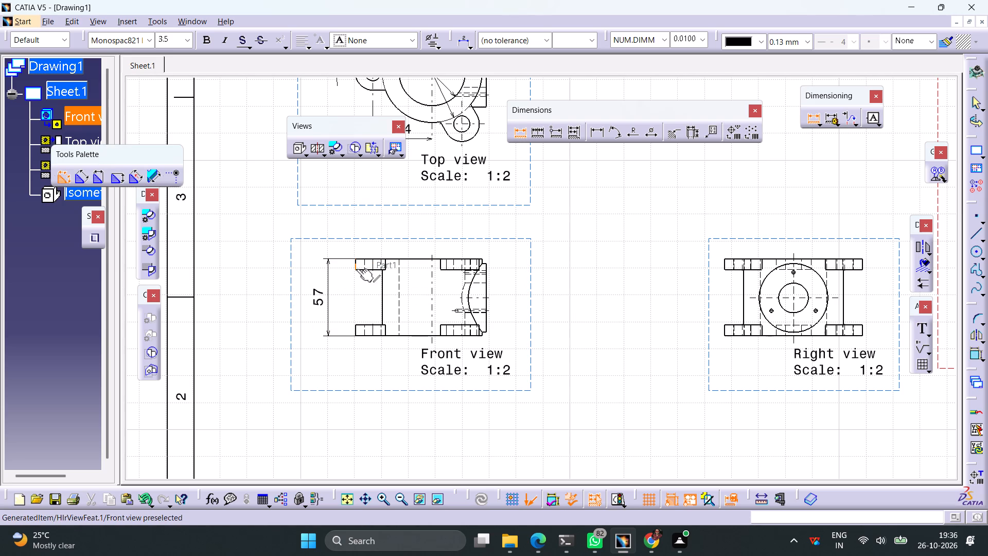
pyautogui.click(356, 266)
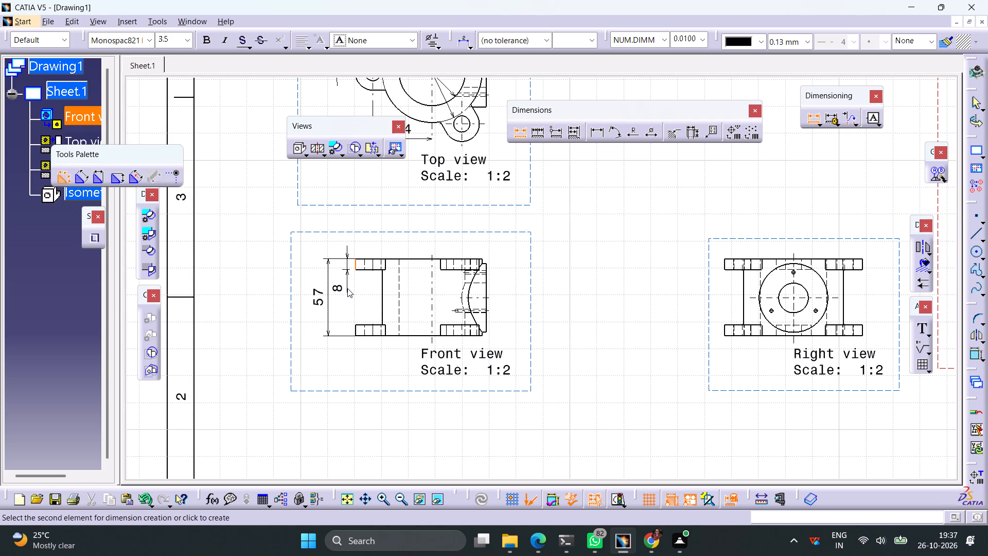
pyautogui.click(348, 290)
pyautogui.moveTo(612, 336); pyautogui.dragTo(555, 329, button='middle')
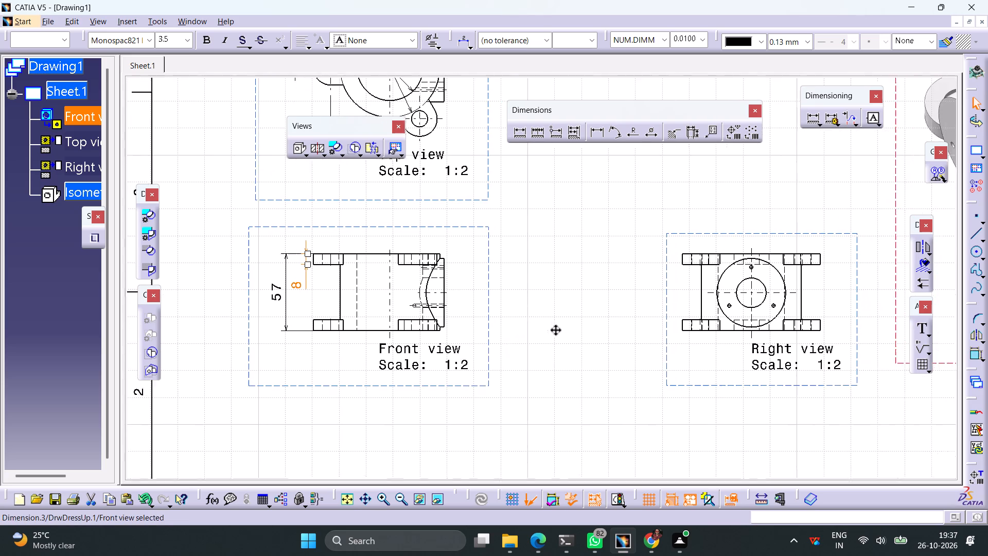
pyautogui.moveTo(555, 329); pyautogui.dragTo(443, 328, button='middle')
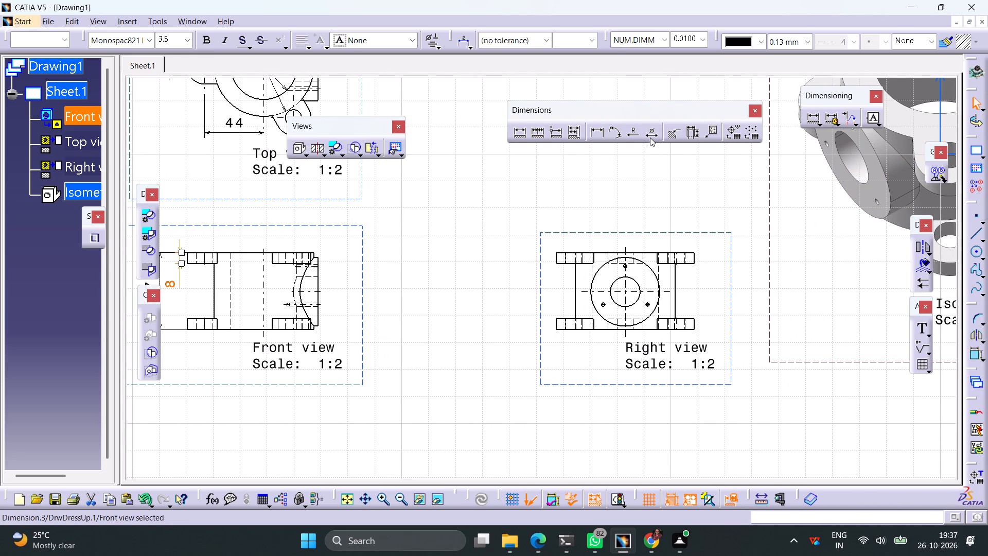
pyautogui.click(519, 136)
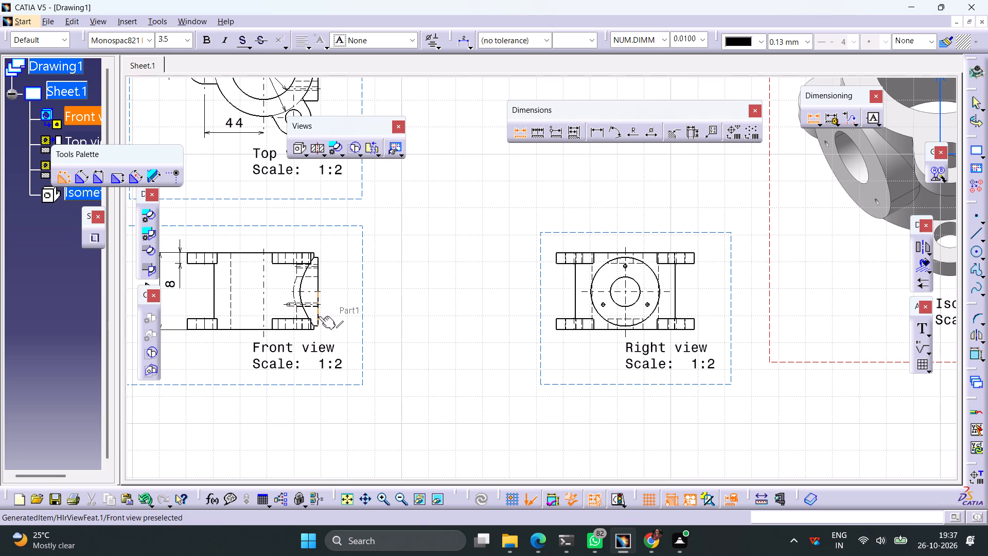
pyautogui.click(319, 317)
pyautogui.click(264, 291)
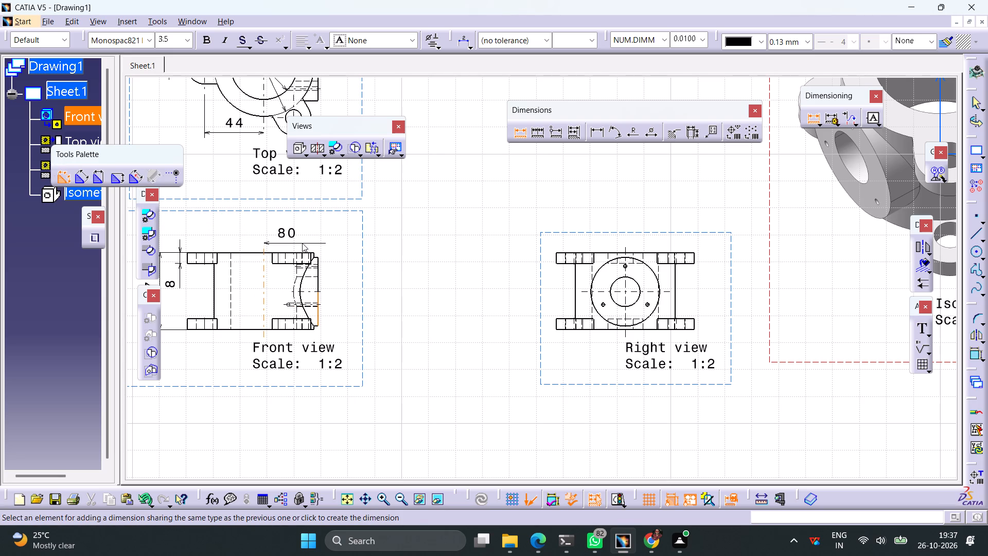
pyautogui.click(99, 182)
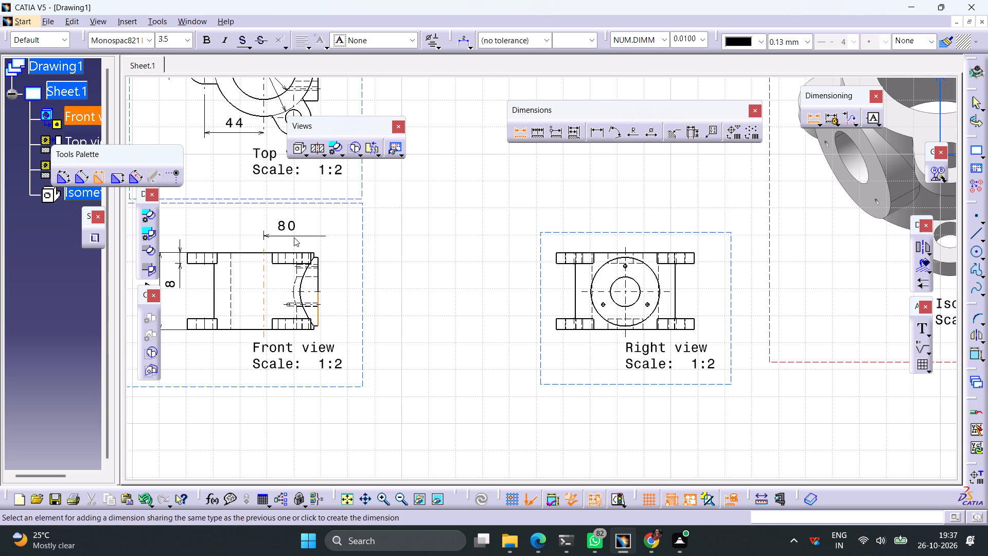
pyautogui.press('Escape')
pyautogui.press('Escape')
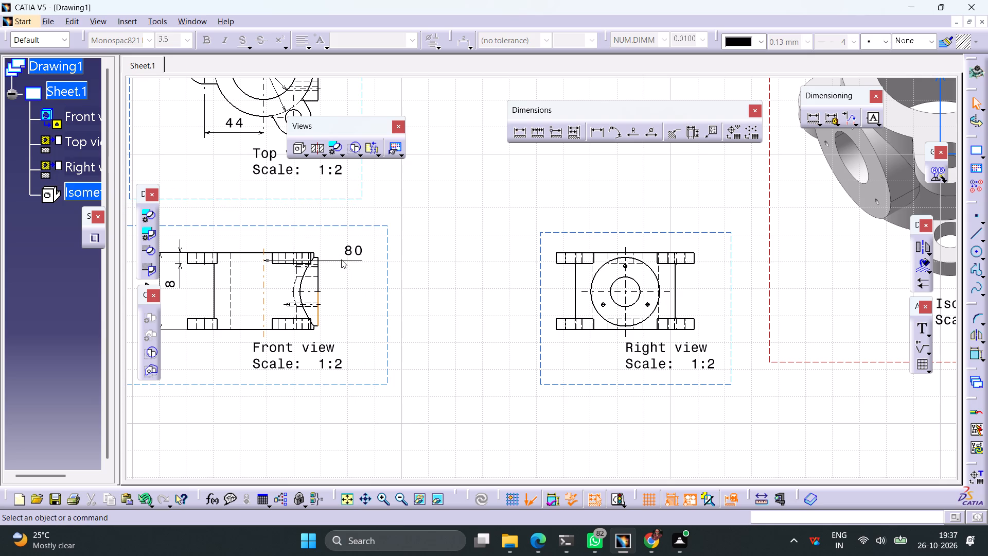
# Dimension the horizontal distance from the bore's vertical center line to the side boss's flat face in the top view, placed above the part.
pyautogui.moveTo(343, 259); pyautogui.dragTo(407, 446, button='middle')
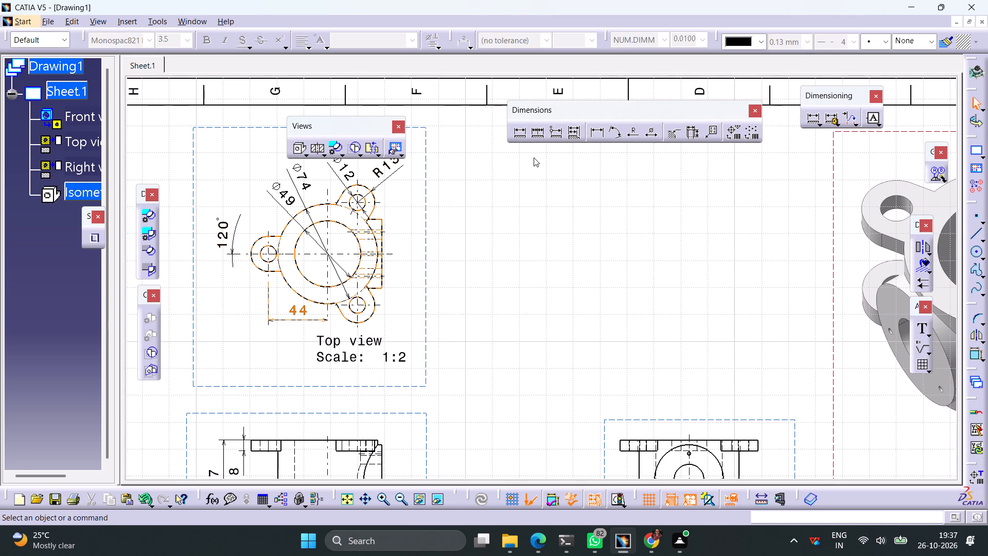
pyautogui.click(521, 133)
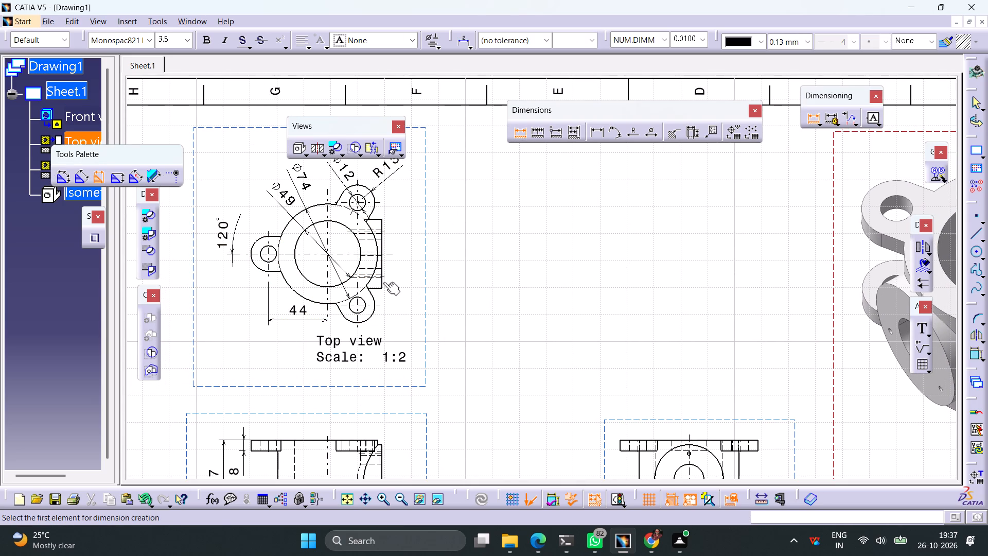
pyautogui.click(383, 283)
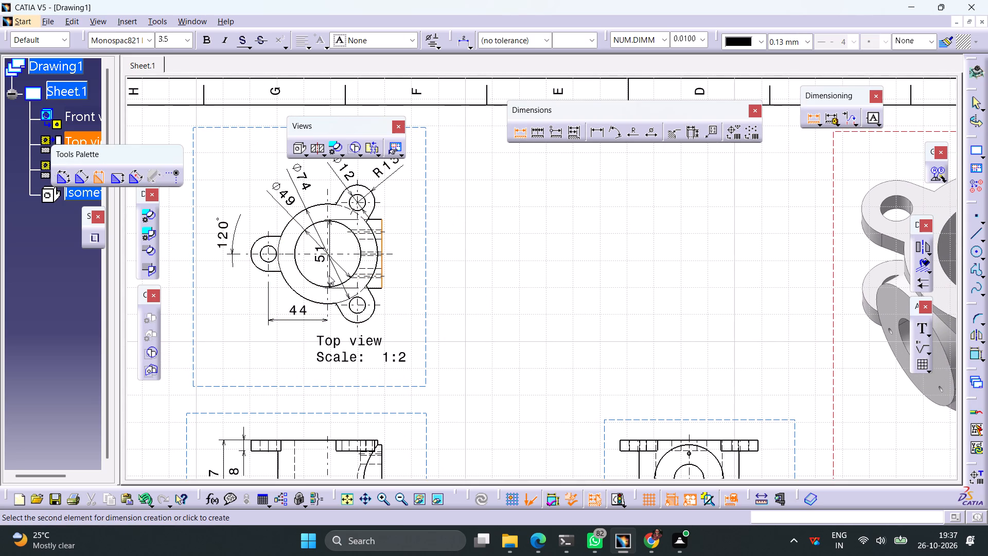
pyautogui.click(328, 279)
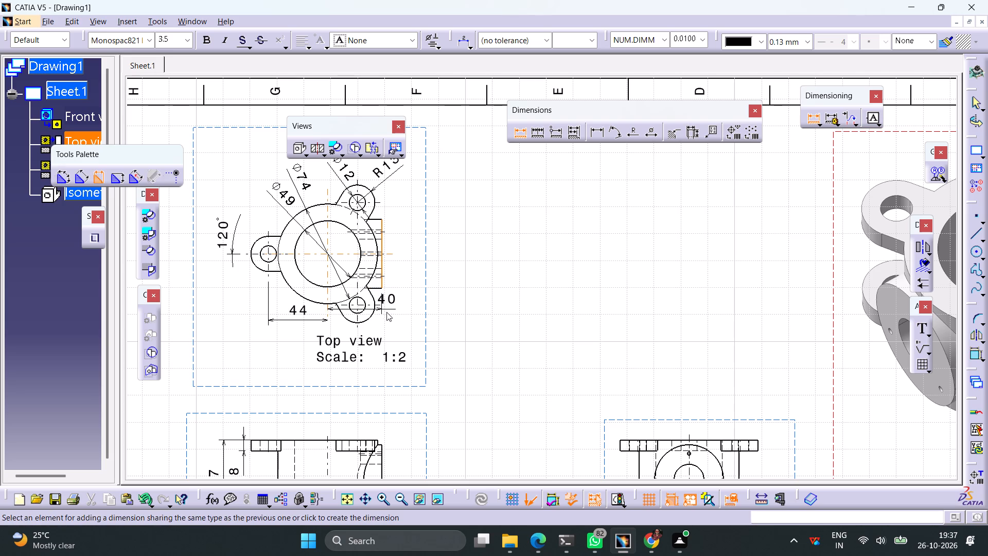
pyautogui.moveTo(394, 269); pyautogui.dragTo(398, 328, button='middle')
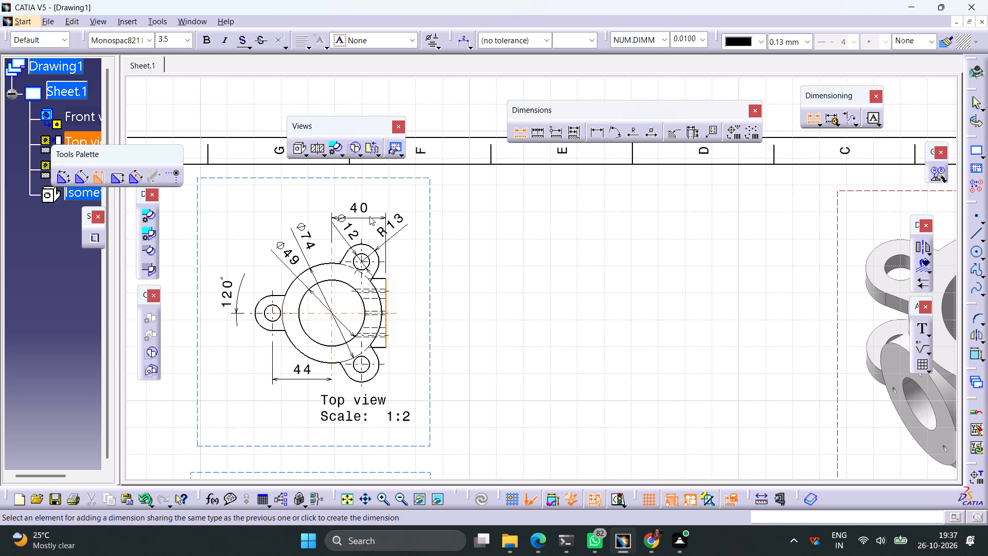
pyautogui.click(372, 201)
# Dimension the round boss's outer radius and its central hole's diameter in the right view, placed above and to the right of the part.
pyautogui.keyDown('ctrl'); pyautogui.moveTo(483, 241); pyautogui.dragTo(474, 320, button='middle'); pyautogui.keyUp('ctrl')
pyautogui.moveTo(538, 360); pyautogui.dragTo(433, 298, button='middle')
pyautogui.keyDown('ctrl'); pyautogui.moveTo(483, 346); pyautogui.dragTo(483, 266, button='middle'); pyautogui.keyUp('ctrl')
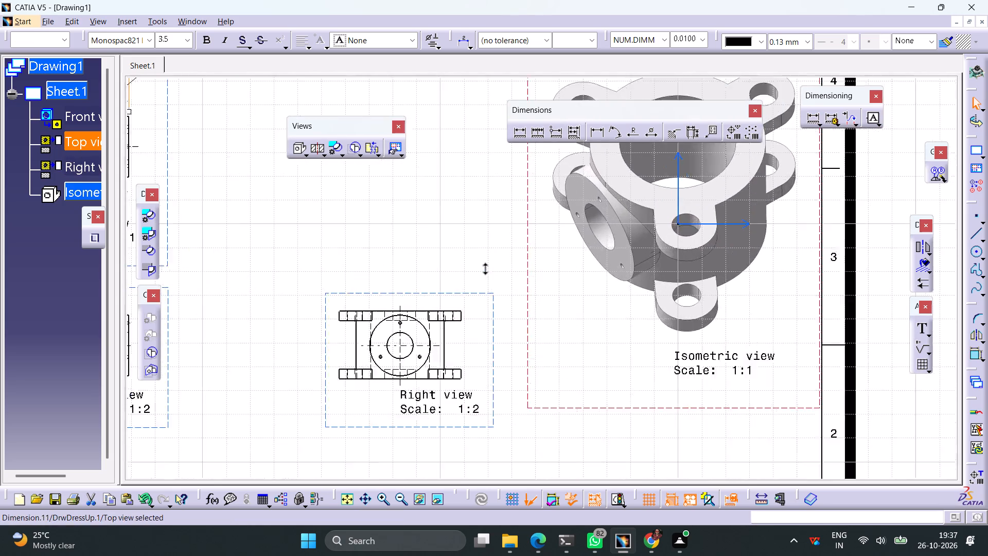
pyautogui.keyDown('ctrl'); pyautogui.moveTo(483, 266); pyautogui.dragTo(483, 262, button='middle'); pyautogui.keyUp('ctrl')
pyautogui.click(630, 132)
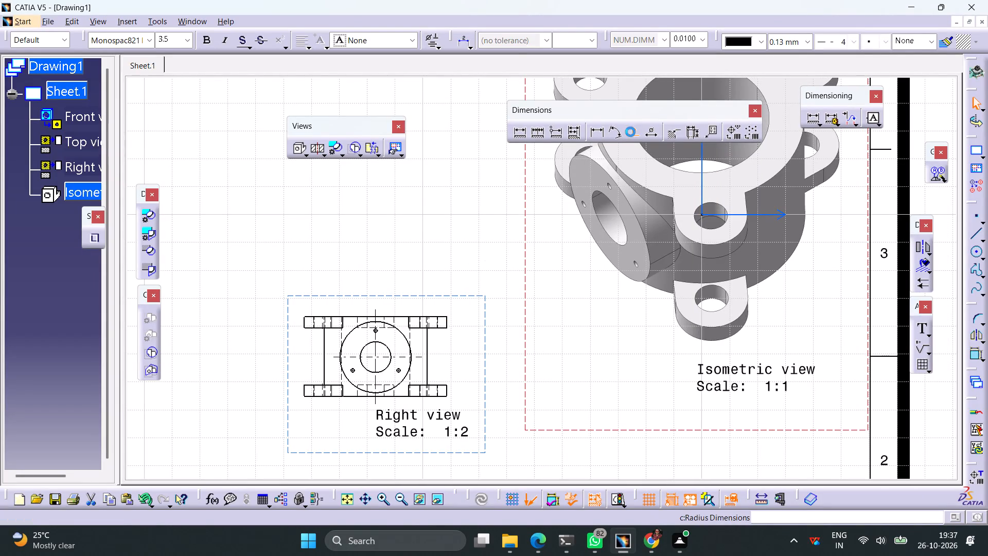
pyautogui.click(403, 337)
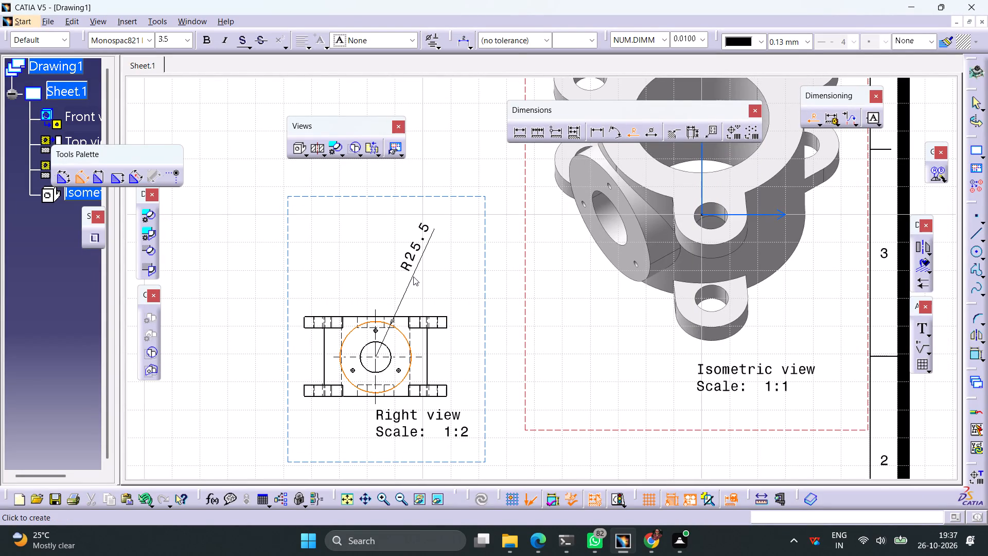
pyautogui.click(413, 276)
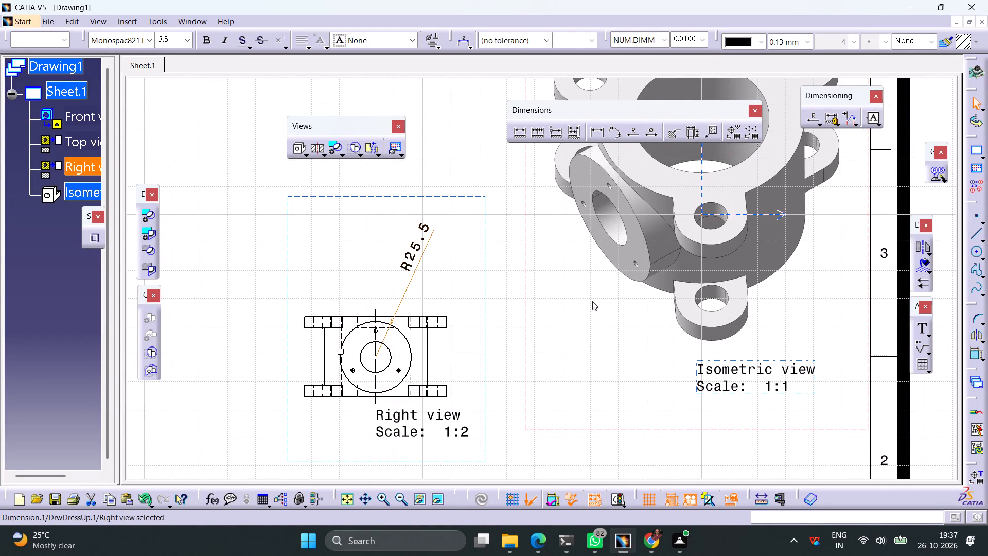
pyautogui.click(649, 136)
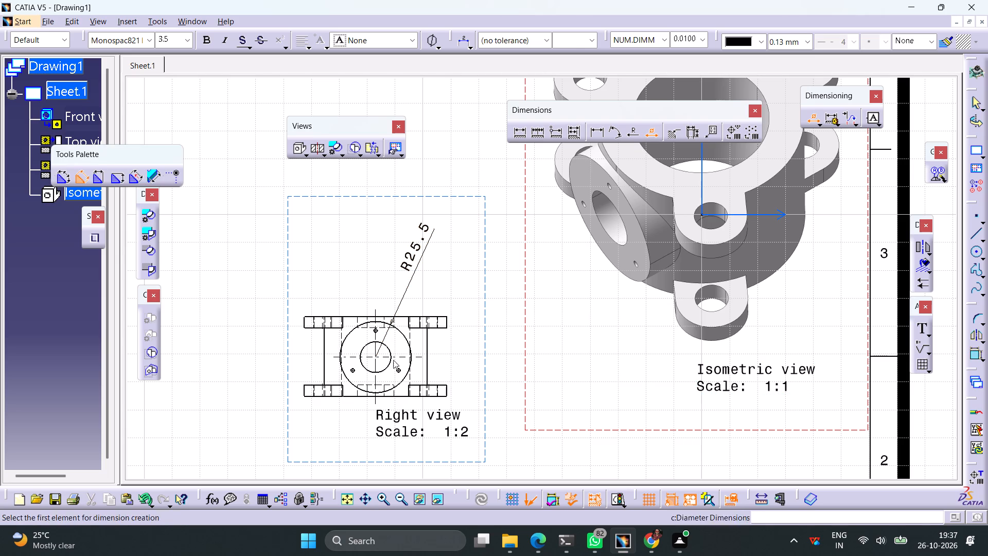
pyautogui.click(390, 351)
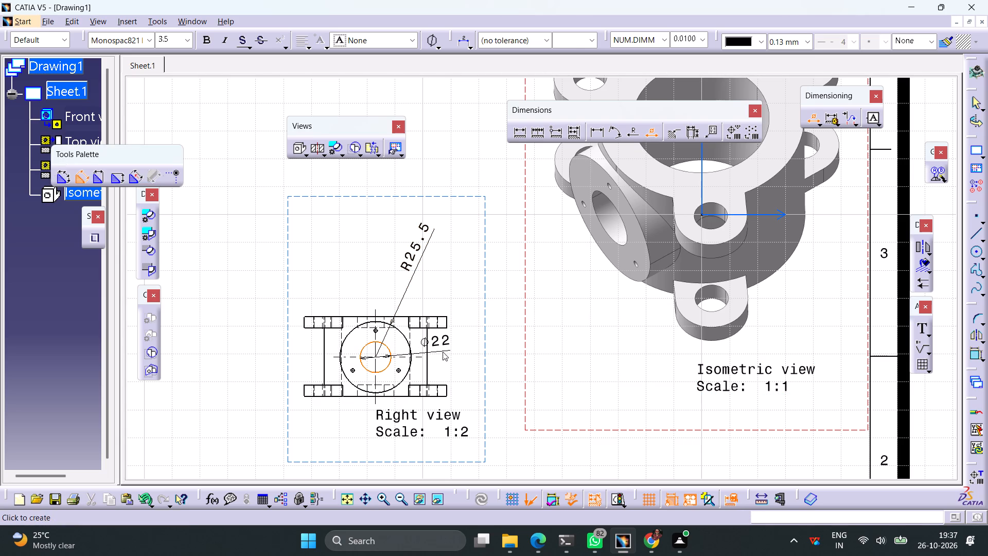
pyautogui.click(454, 353)
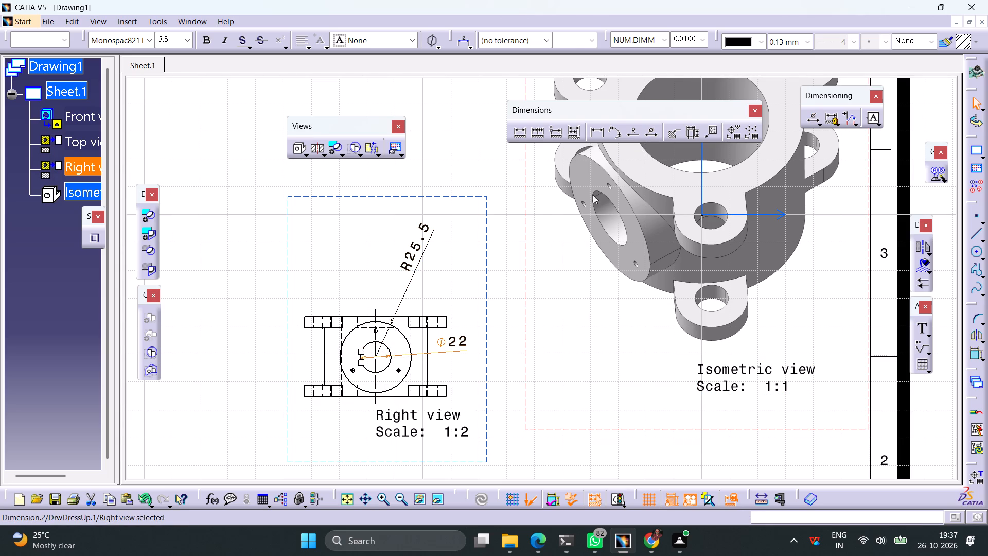
# Dimension the vertical distance from the cylinder's top edge to the boss's horizontal center line in the right view, placed left of the part.
pyautogui.click(515, 137)
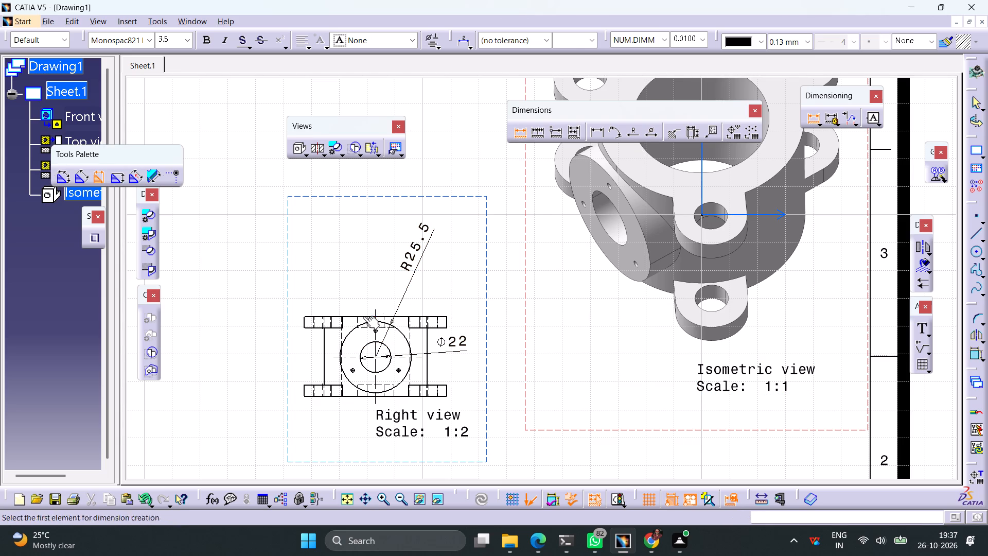
pyautogui.click(361, 316)
pyautogui.click(353, 358)
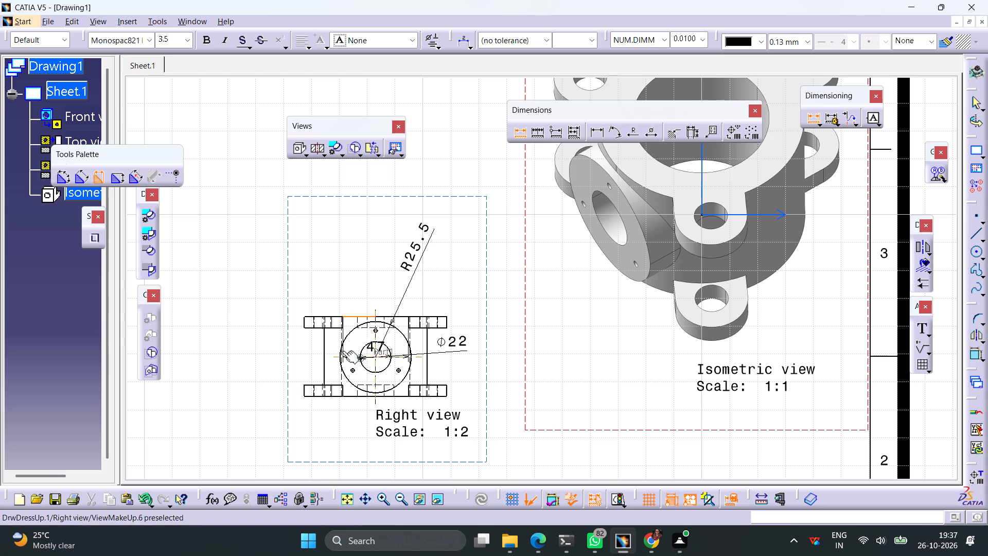
pyautogui.click(116, 181)
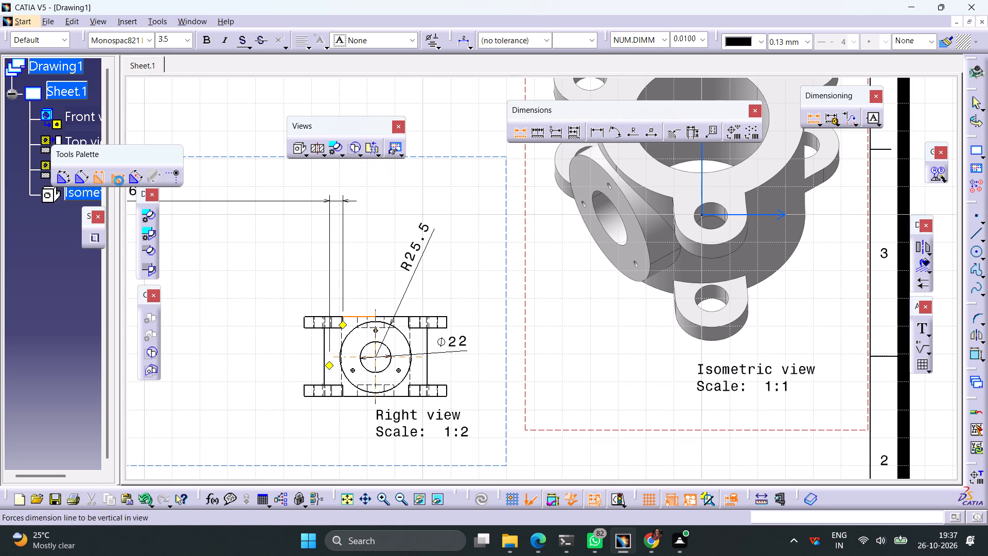
pyautogui.click(281, 344)
pyautogui.click(365, 259)
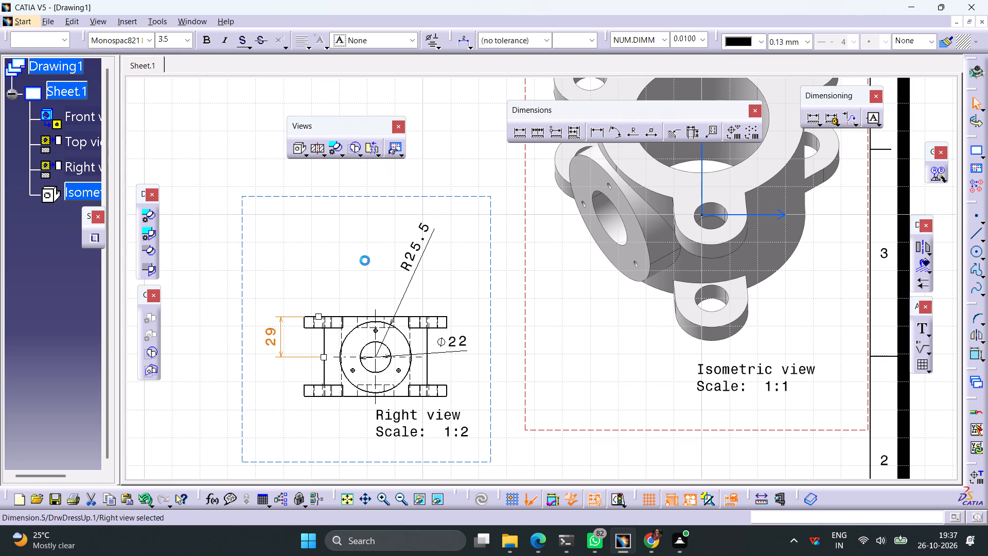
# Dimension the diameter of the boss's upper small hole in the right view, placed above the part.
pyautogui.click(645, 132)
pyautogui.keyDown('ctrl'); pyautogui.moveTo(381, 346); pyautogui.dragTo(389, 288, button='middle'); pyautogui.keyUp('ctrl')
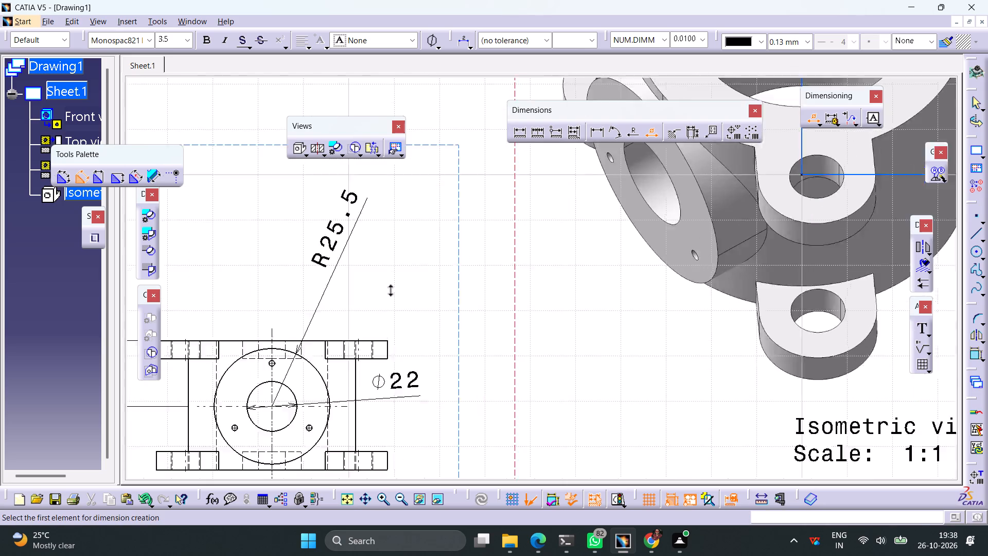
pyautogui.keyDown('ctrl'); pyautogui.moveTo(389, 288); pyautogui.dragTo(393, 260, button='middle'); pyautogui.keyUp('ctrl')
pyautogui.moveTo(326, 347); pyautogui.dragTo(788, 130, button='middle')
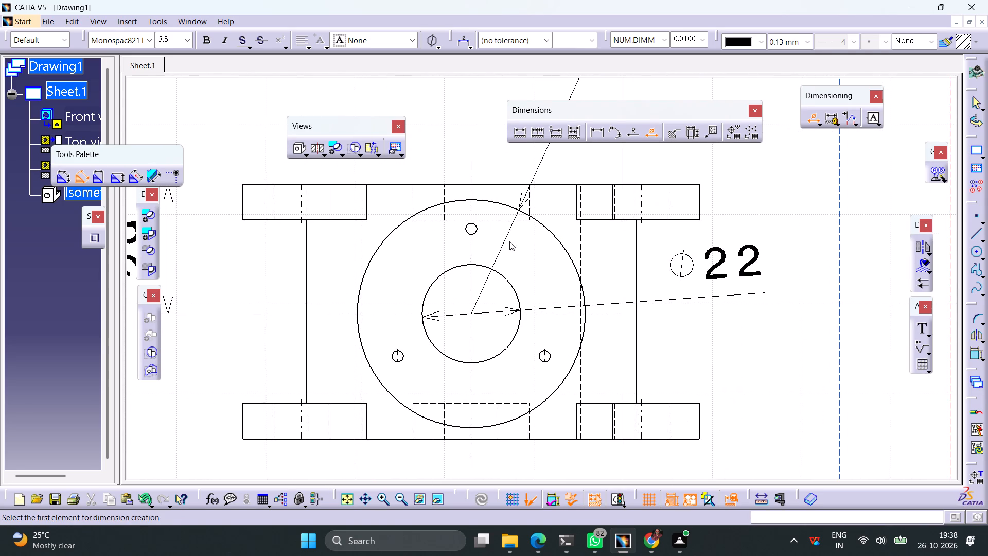
pyautogui.click(475, 233)
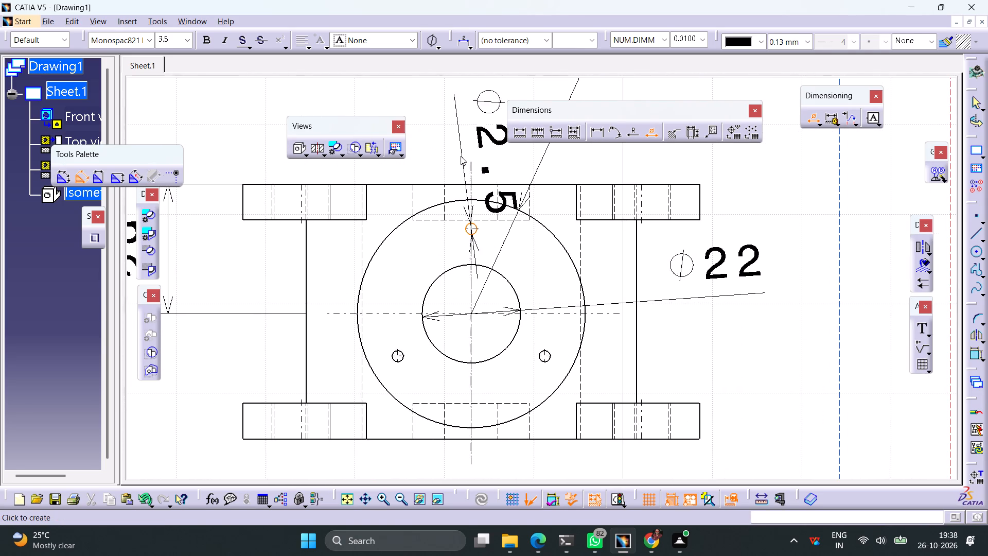
pyautogui.click(419, 82)
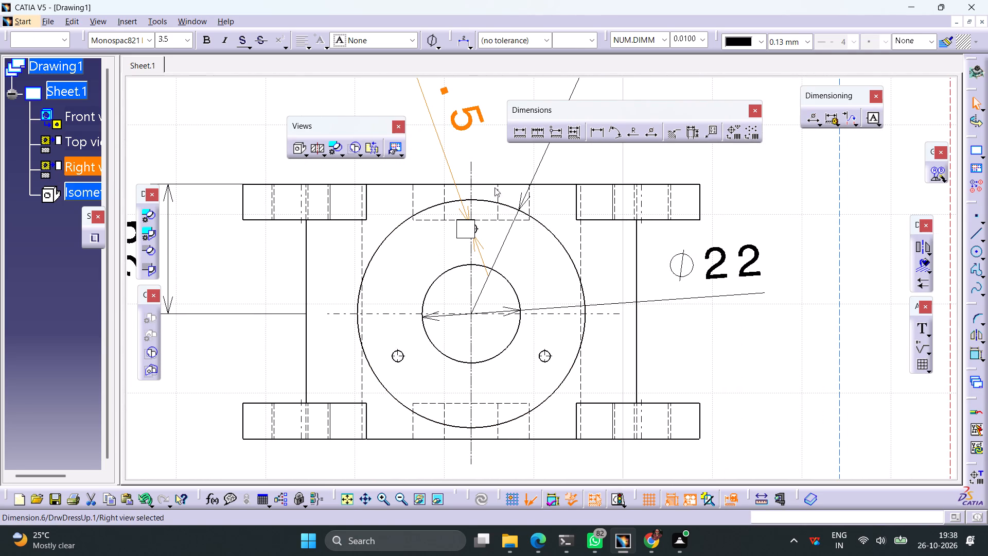
pyautogui.click(491, 161)
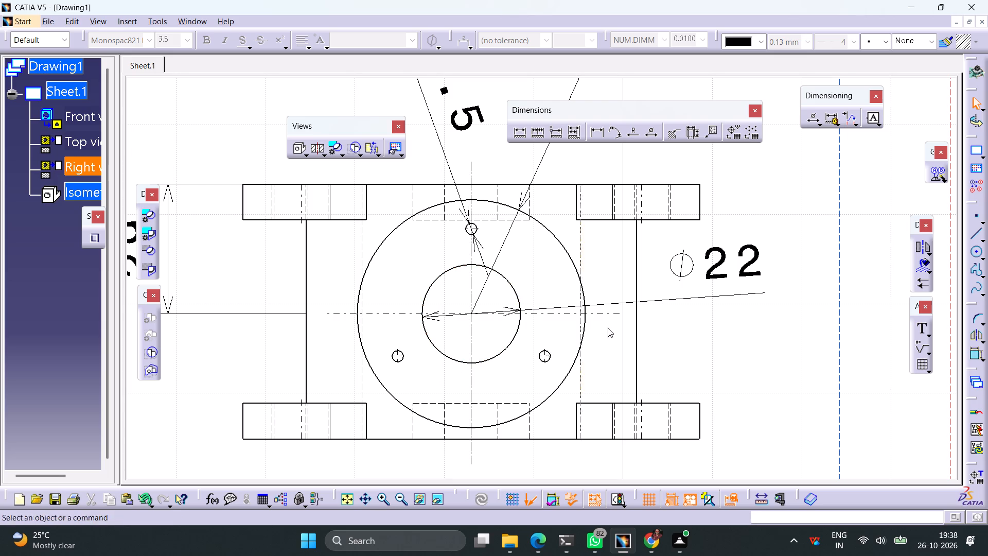
# Add an axis line joining the boss's upper and lower-left small holes in the right view.
pyautogui.click(929, 254)
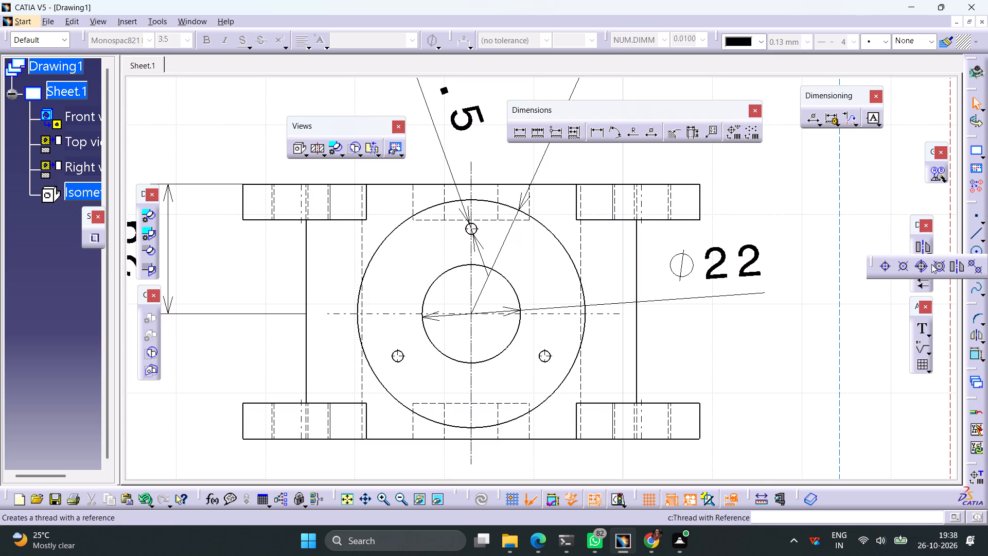
pyautogui.click(976, 267)
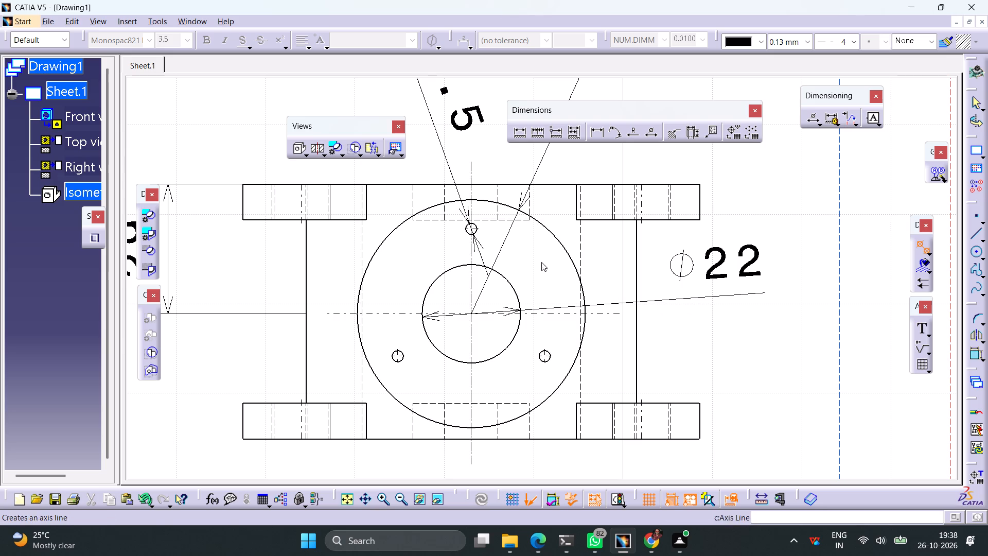
pyautogui.click(467, 233)
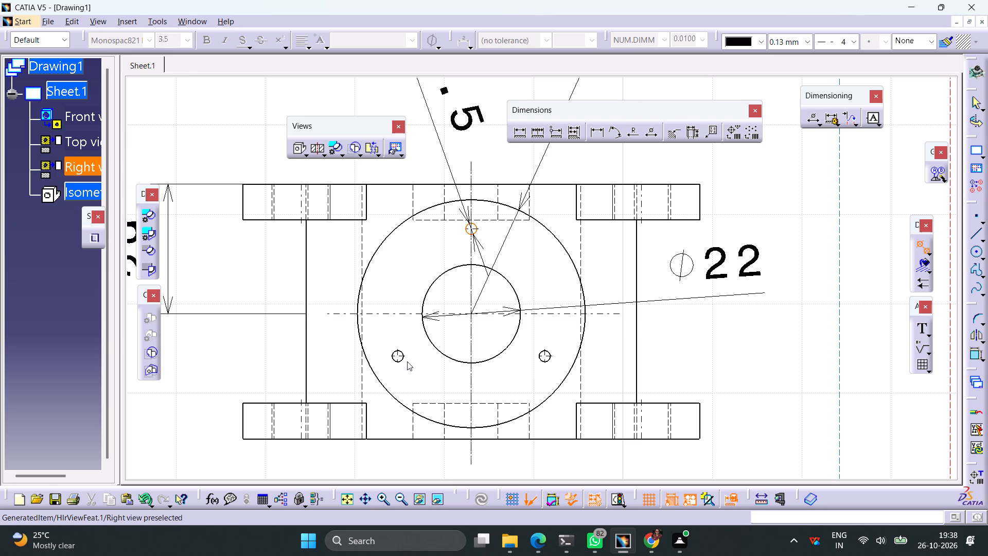
pyautogui.click(400, 361)
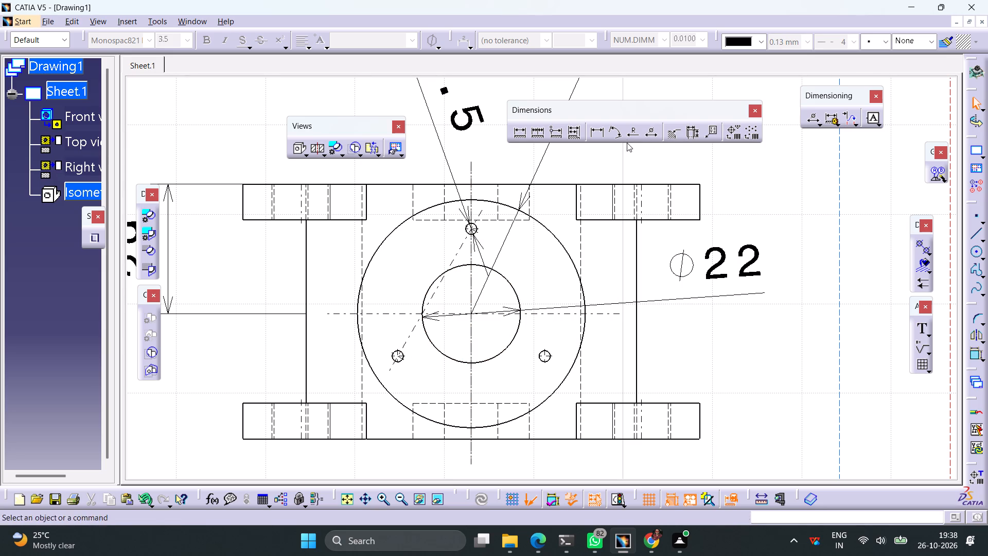
# Dimension the angle between the small-hole axis line and the vertical center line in the right view, adjusting its sector and placing it near the upper hole.
pyautogui.click(613, 132)
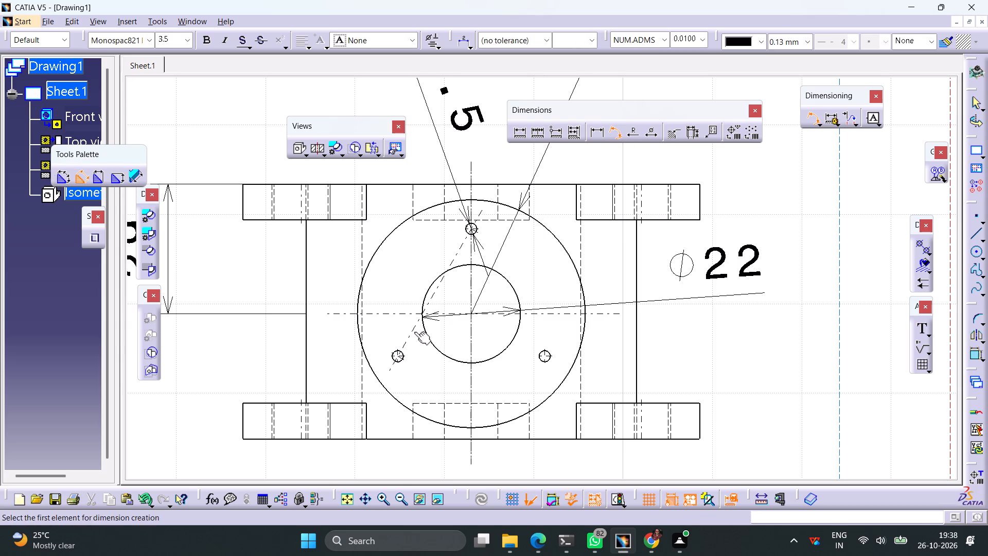
pyautogui.click(414, 332)
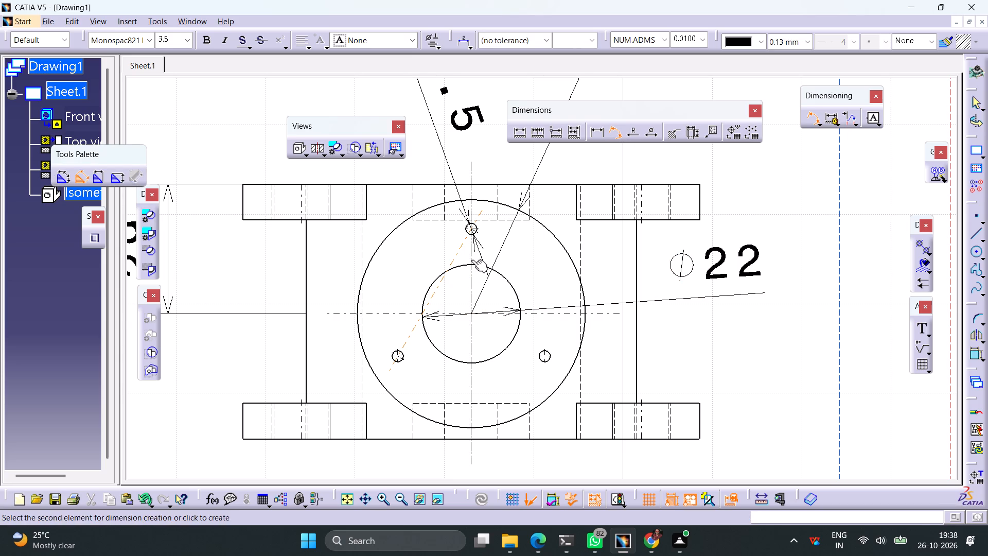
pyautogui.click(471, 259)
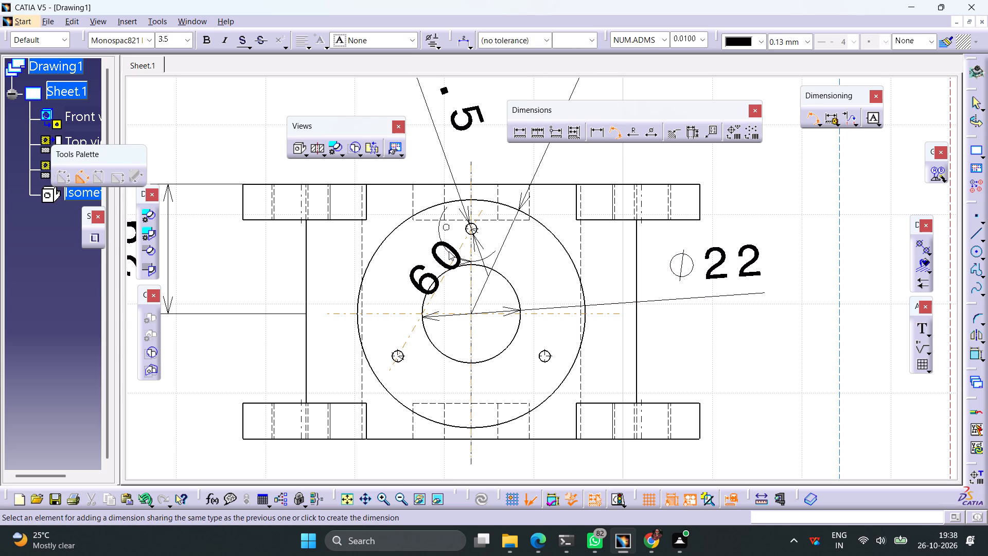
pyautogui.rightClick(449, 251)
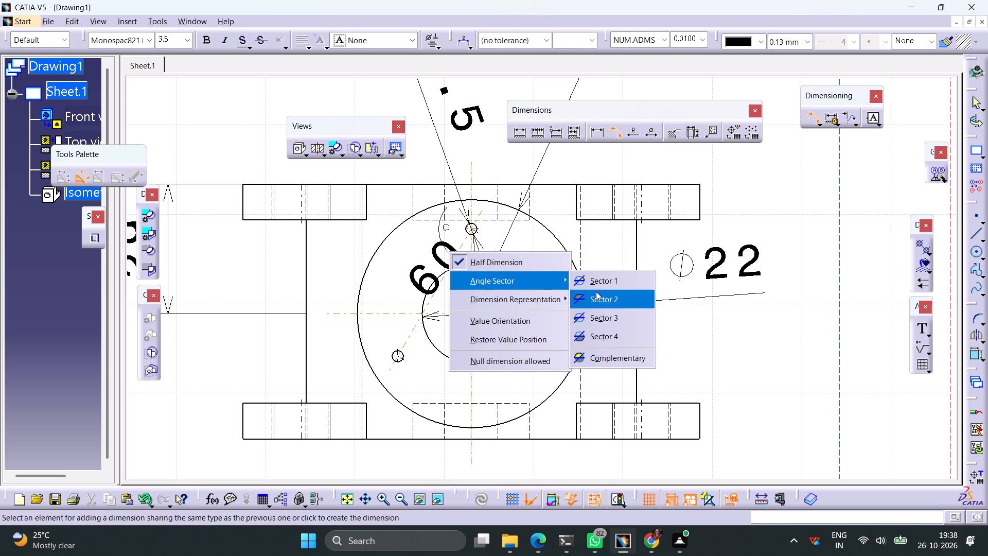
pyautogui.click(599, 294)
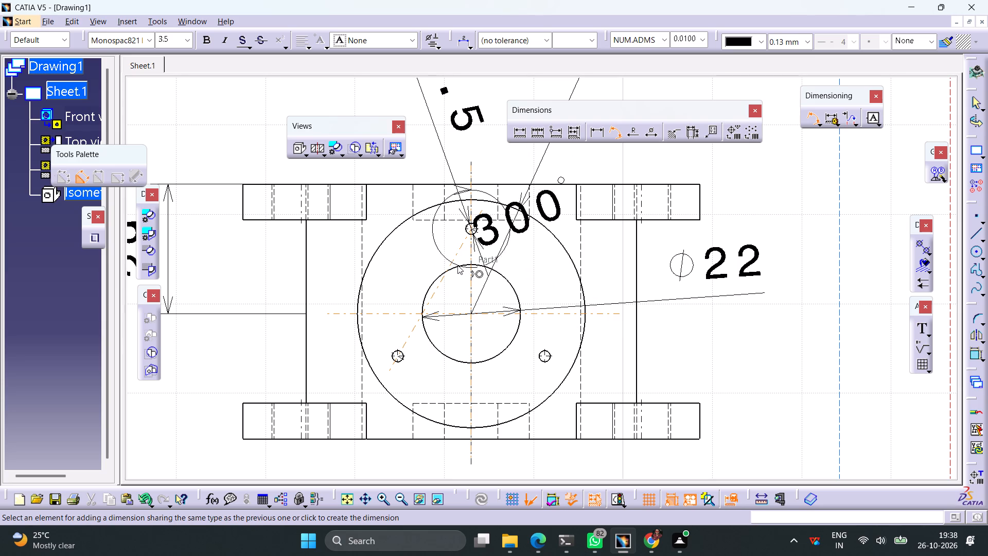
pyautogui.rightClick(436, 264)
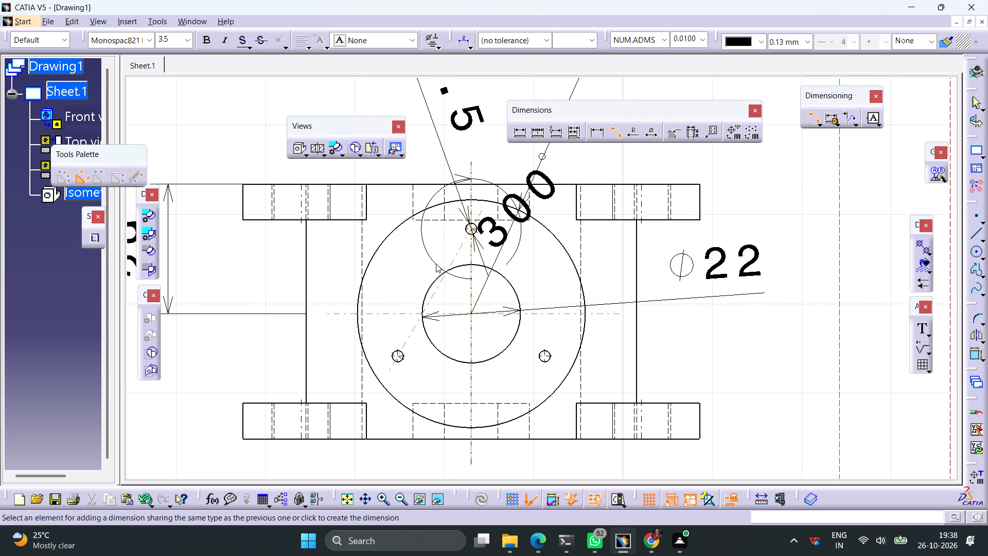
pyautogui.click(585, 326)
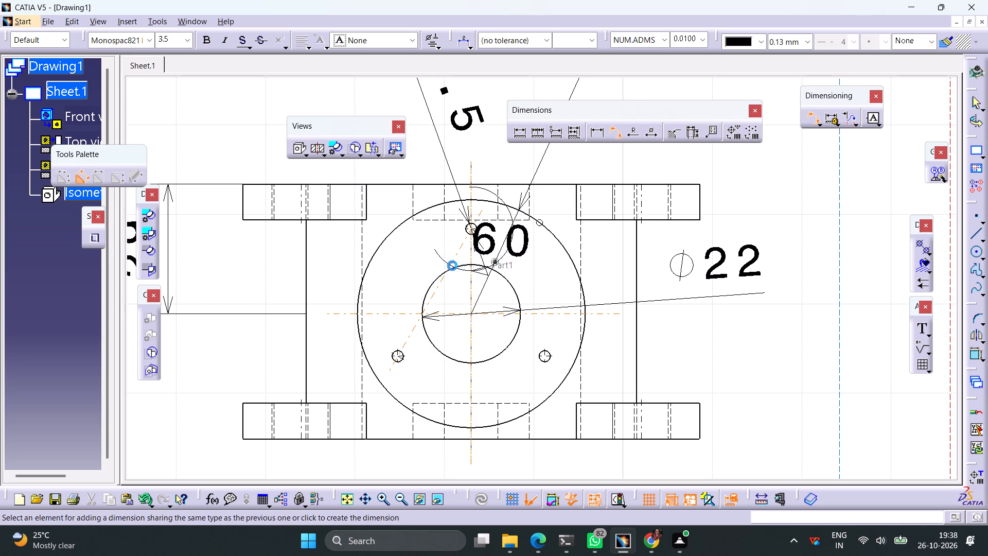
pyautogui.rightClick(438, 238)
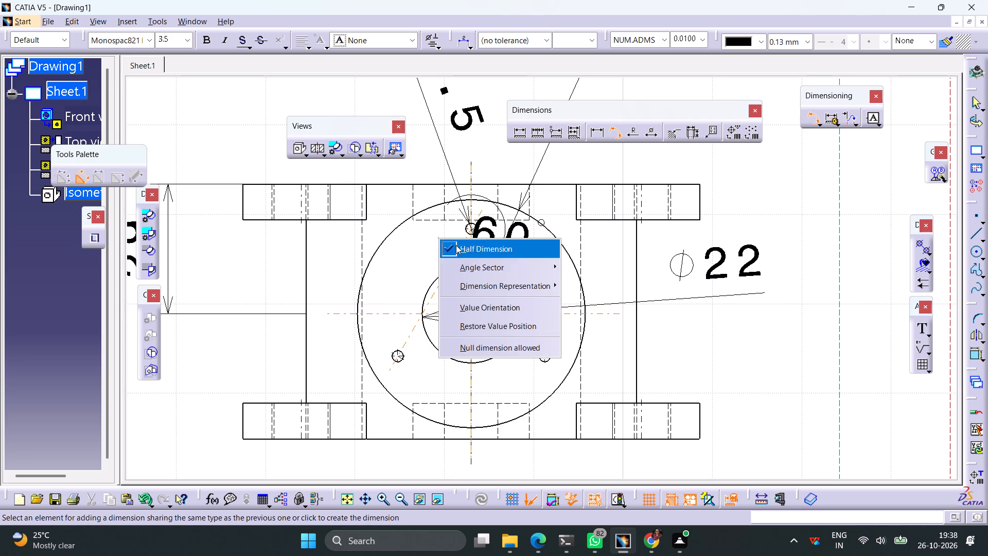
pyautogui.click(599, 322)
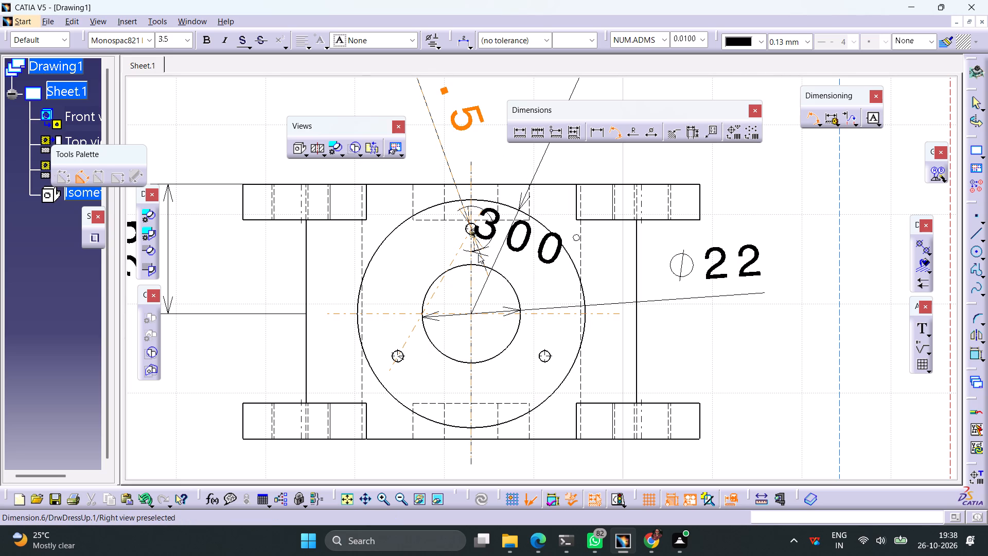
pyautogui.rightClick(440, 247)
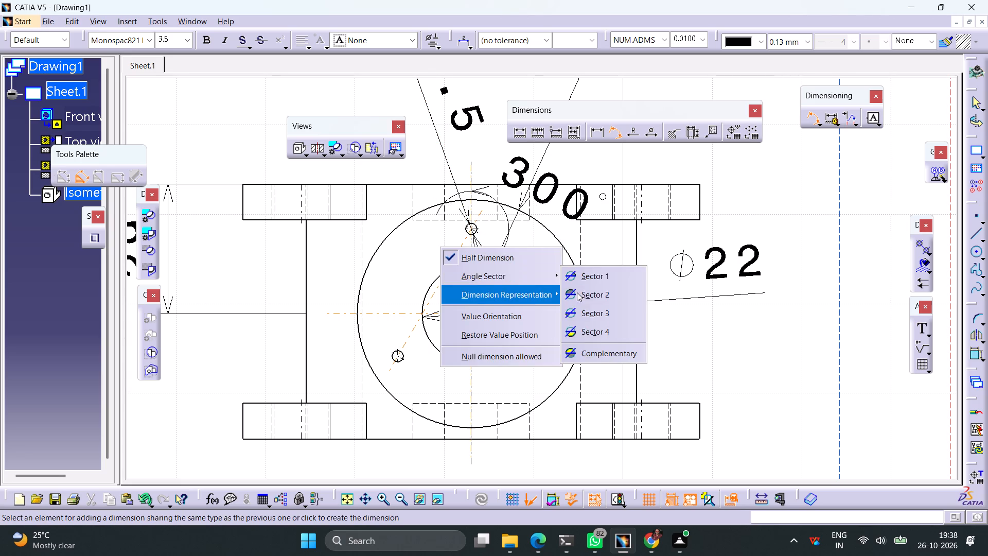
pyautogui.click(587, 295)
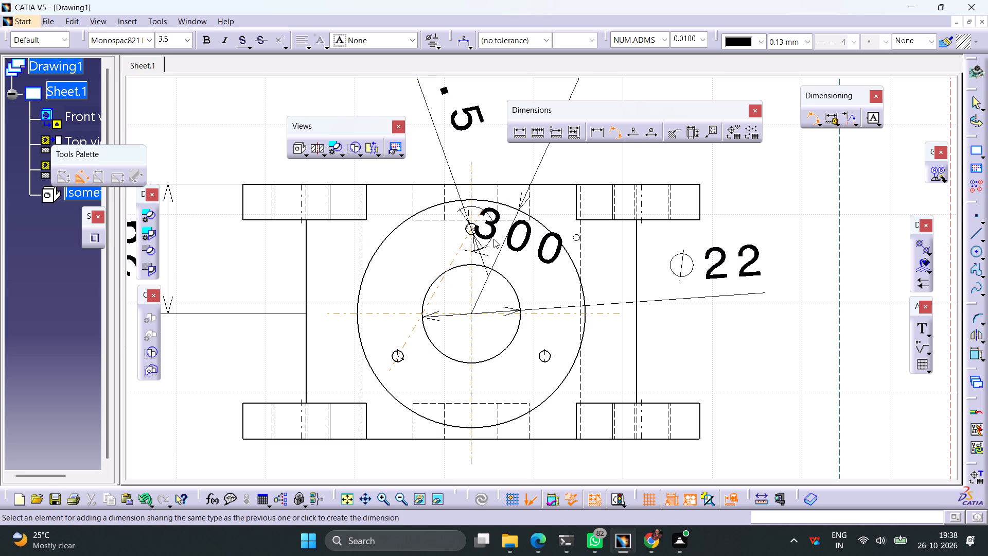
pyautogui.rightClick(494, 238)
pyautogui.click(644, 271)
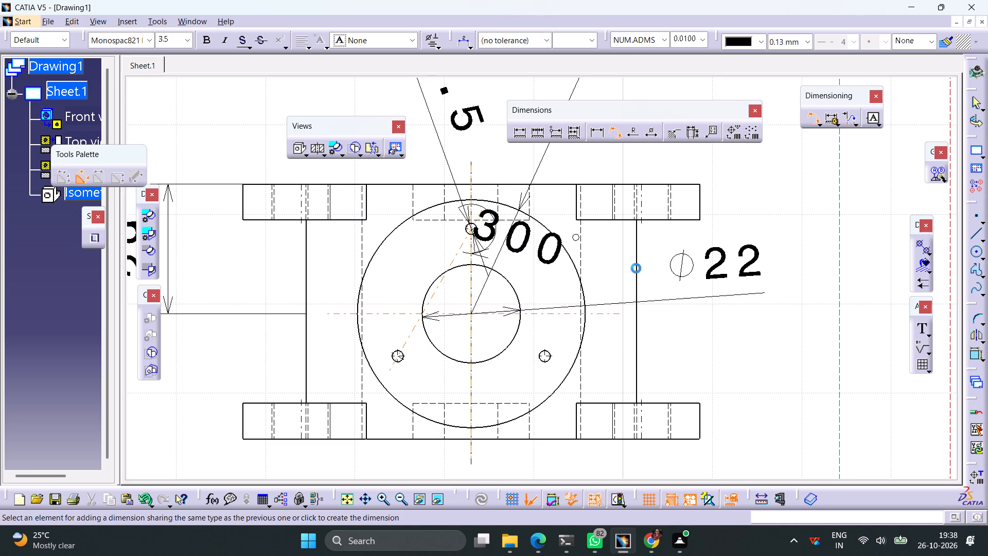
pyautogui.click(452, 245)
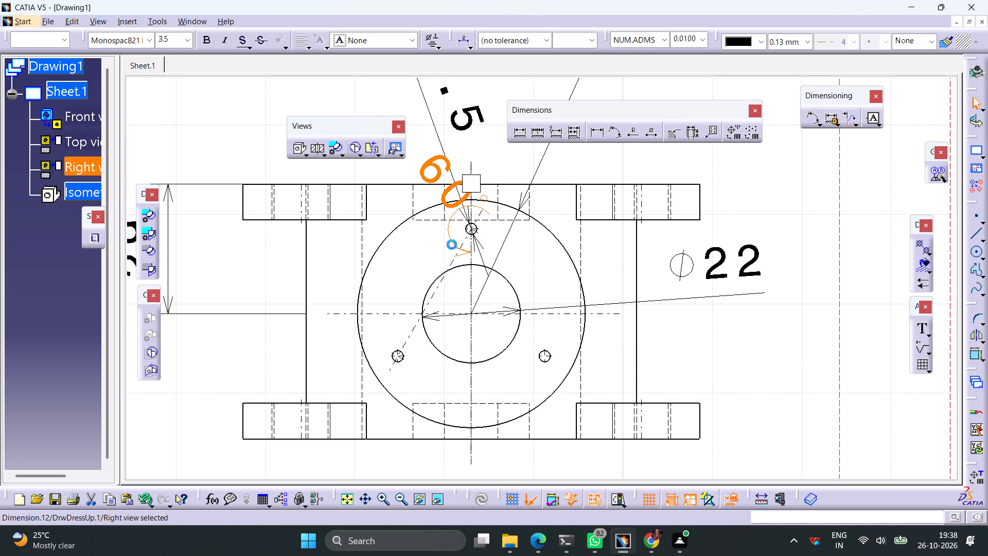
# Reposition the angle dimension to the boss's upper left and swing the small hole's diameter dimension nearly vertical above the right view.
pyautogui.keyDown('ctrl'); pyautogui.moveTo(496, 234); pyautogui.dragTo(494, 267, button='middle'); pyautogui.keyUp('ctrl')
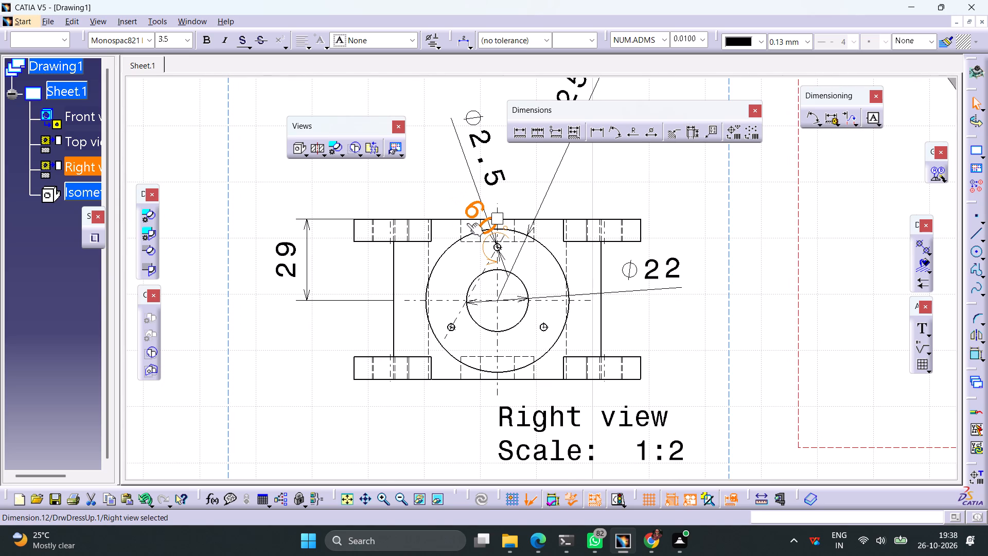
pyautogui.moveTo(474, 211); pyautogui.dragTo(449, 201)
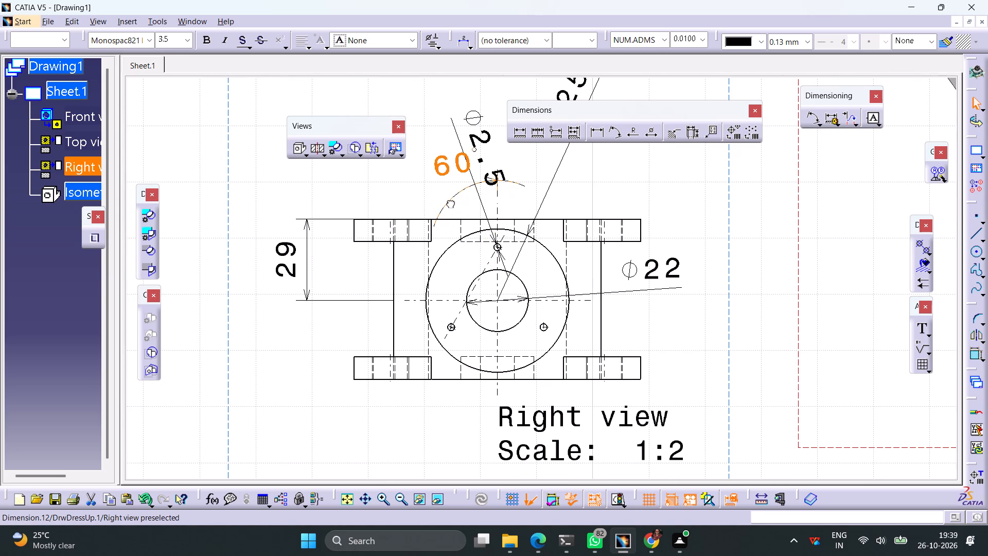
pyautogui.moveTo(449, 201); pyautogui.dragTo(452, 223)
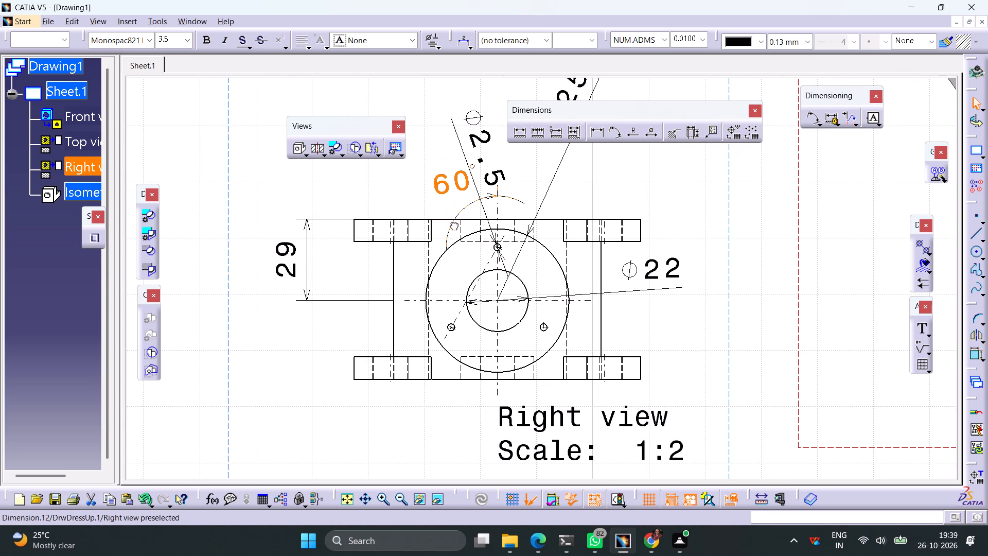
pyautogui.moveTo(452, 223); pyautogui.dragTo(458, 232)
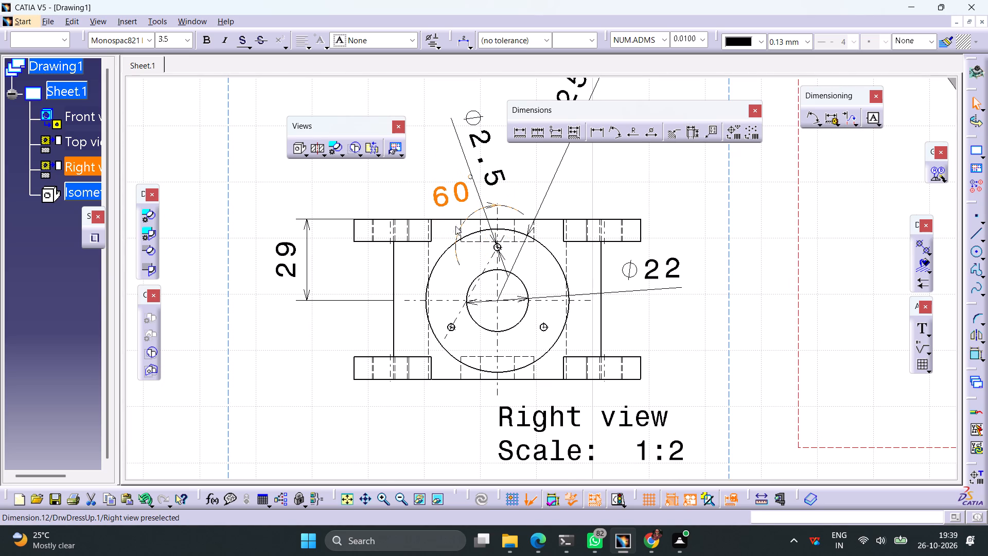
pyautogui.keyDown('ctrl'); pyautogui.moveTo(624, 186); pyautogui.dragTo(625, 215, button='middle'); pyautogui.keyUp('ctrl')
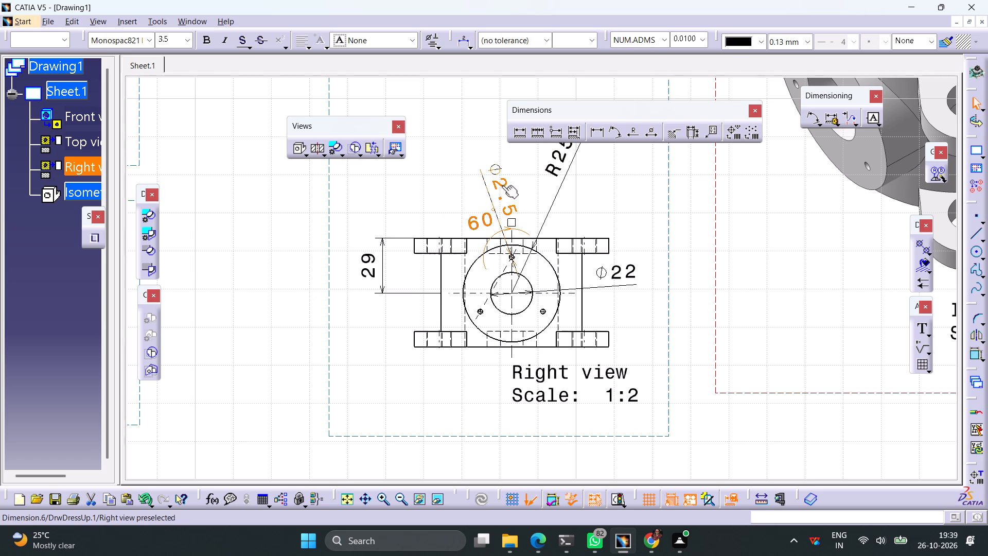
pyautogui.moveTo(501, 185); pyautogui.dragTo(517, 165)
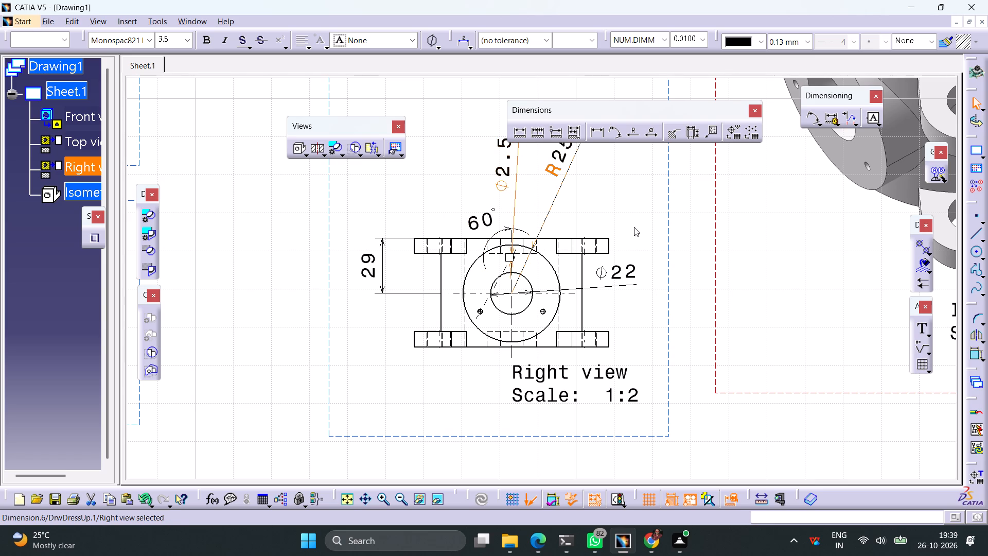
# Save the drawing as Drawing1 in CATDrawing format in the internship folder.
pyautogui.keyDown('ctrl'); pyautogui.moveTo(656, 212); pyautogui.dragTo(630, 327, button='middle'); pyautogui.keyUp('ctrl')
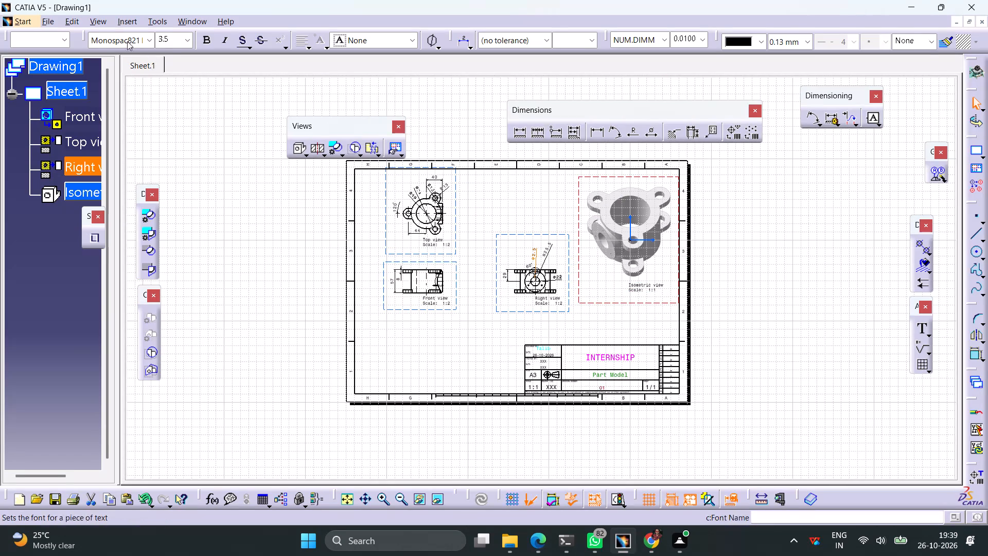
pyautogui.click(46, 26)
pyautogui.click(102, 138)
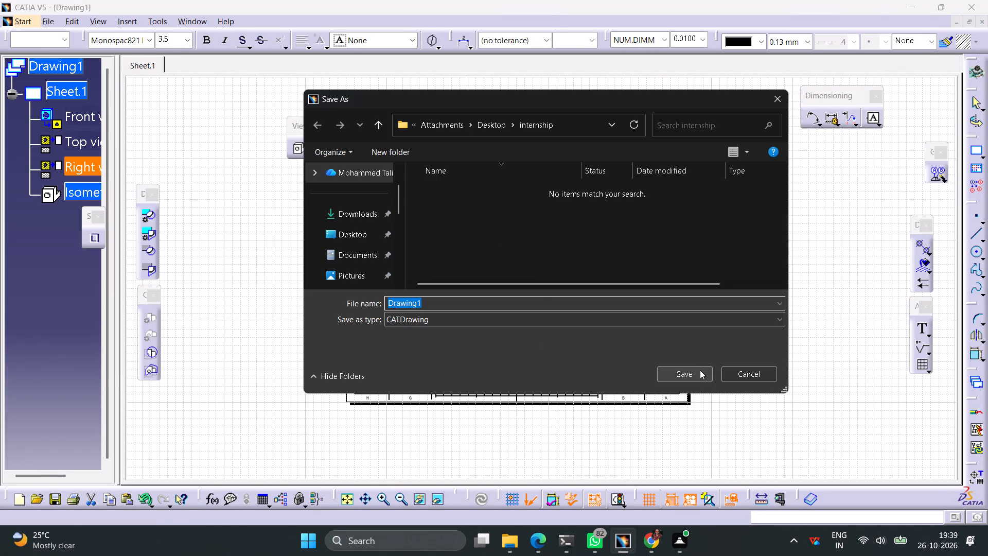
pyautogui.click(700, 372)
pyautogui.click(566, 286)
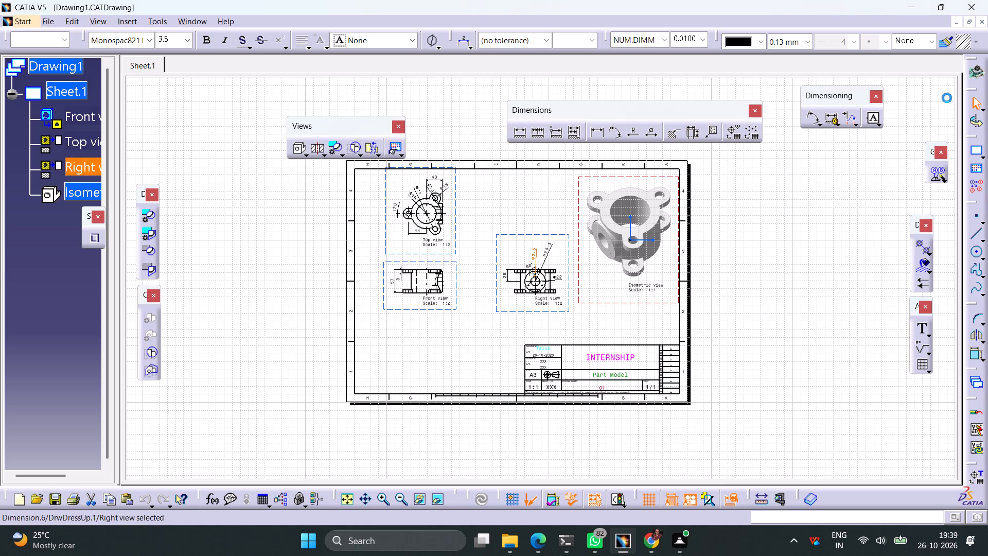
# Close the drawing document and the Part1 model.
pyautogui.click(983, 21)
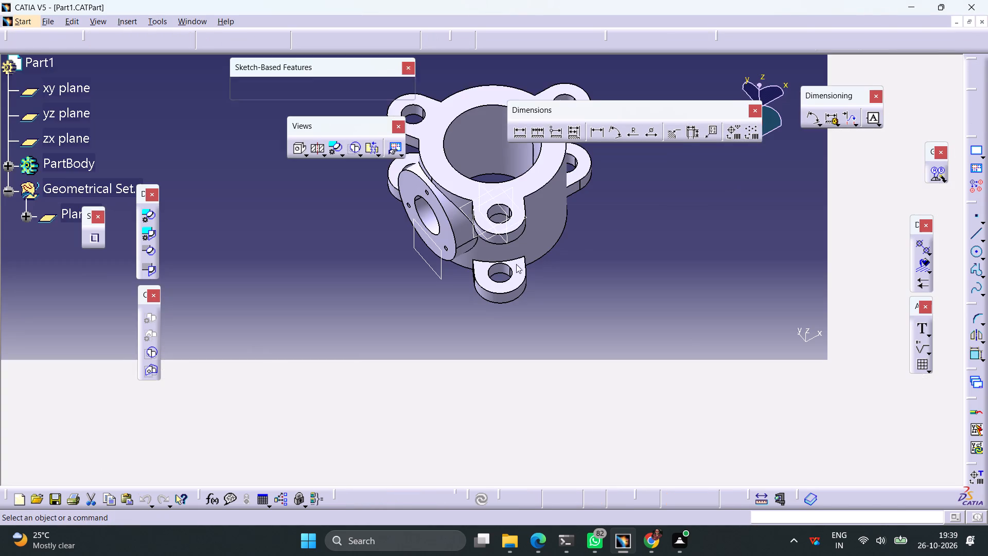
pyautogui.click(518, 296)
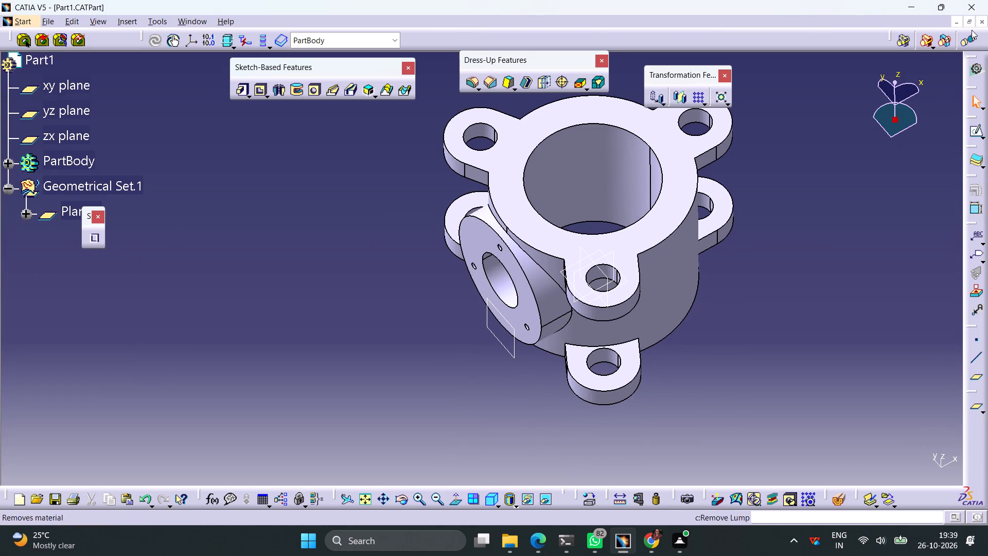
pyautogui.click(980, 20)
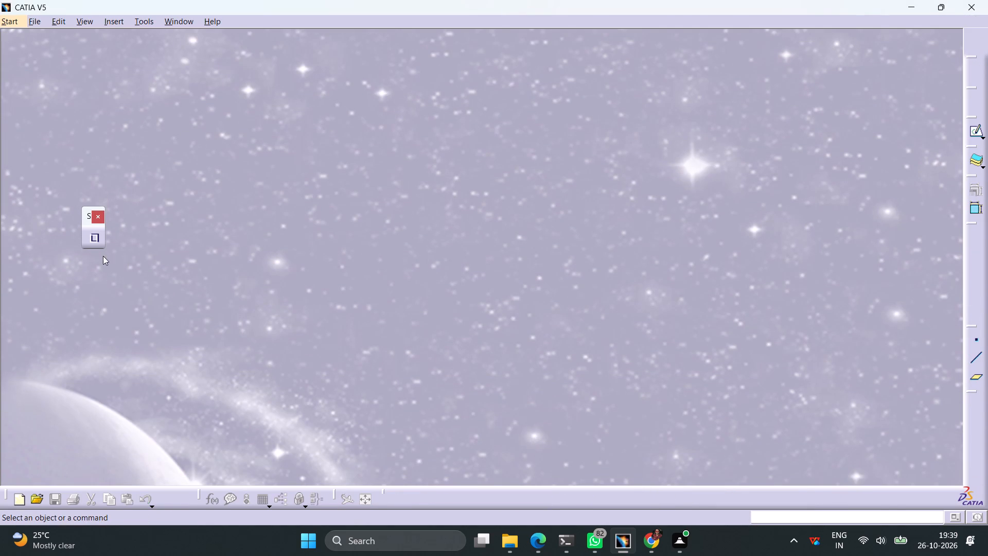
# Stop the macro recording.
pyautogui.click(93, 240)
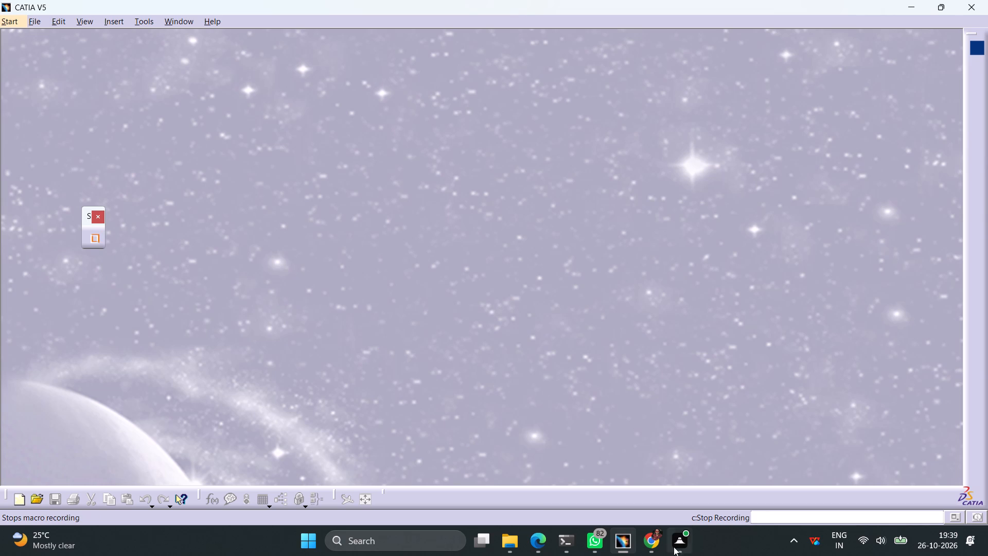